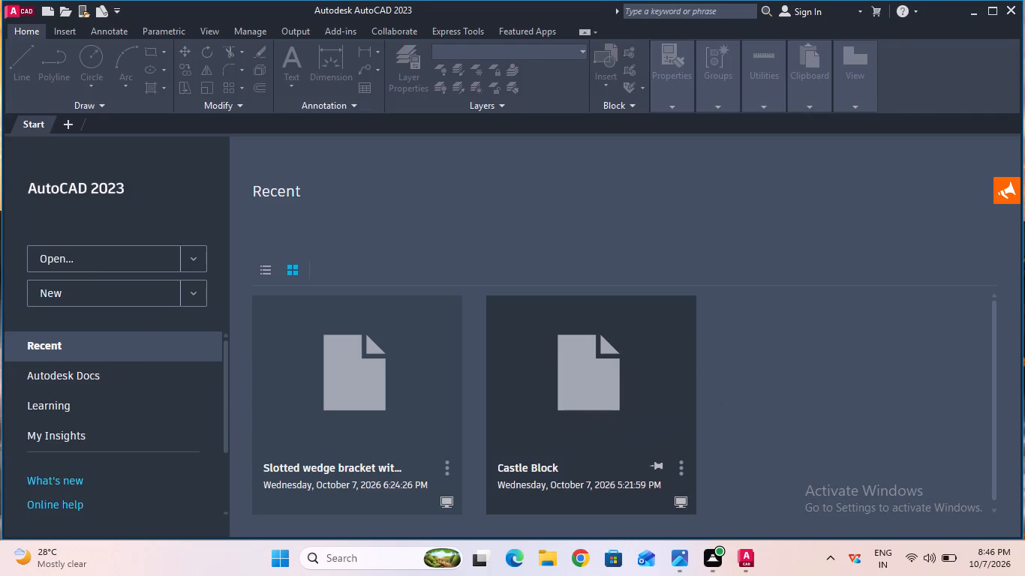
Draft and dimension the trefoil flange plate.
Remove the Castle Block and Slotted wedge bracket drawings from the recent files list.
double_click(681, 470)
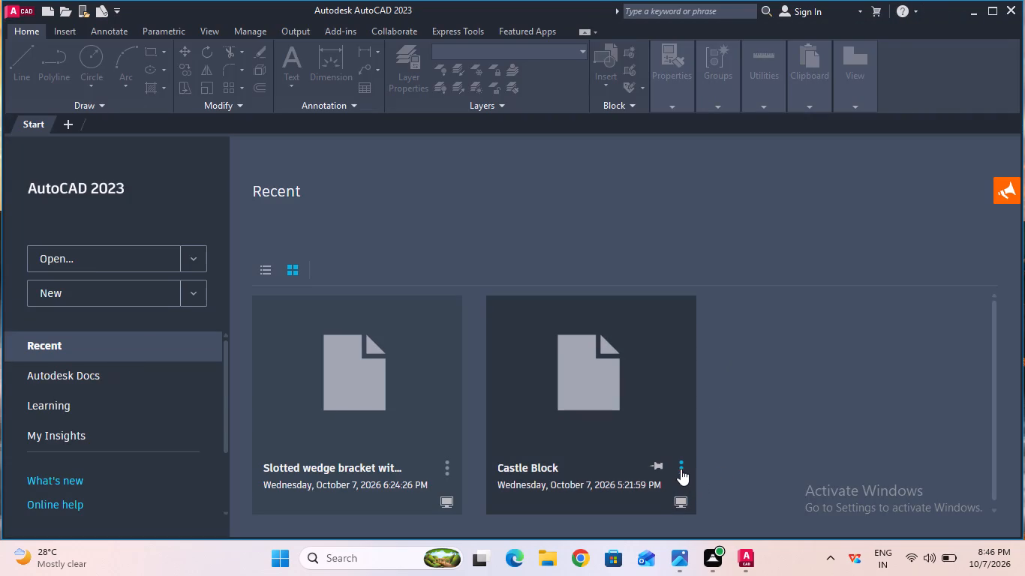
left_click(680, 463)
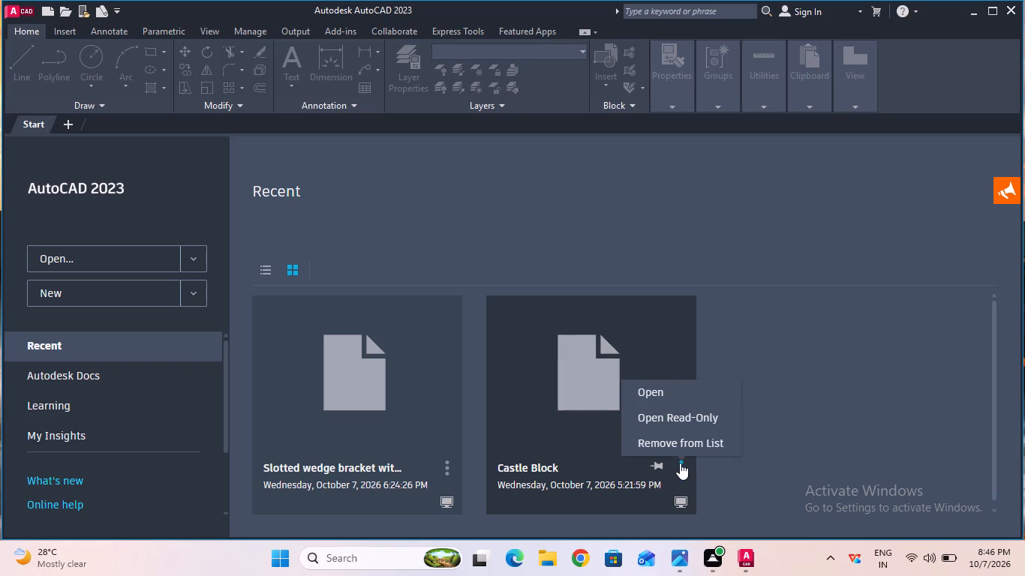
left_click(680, 440)
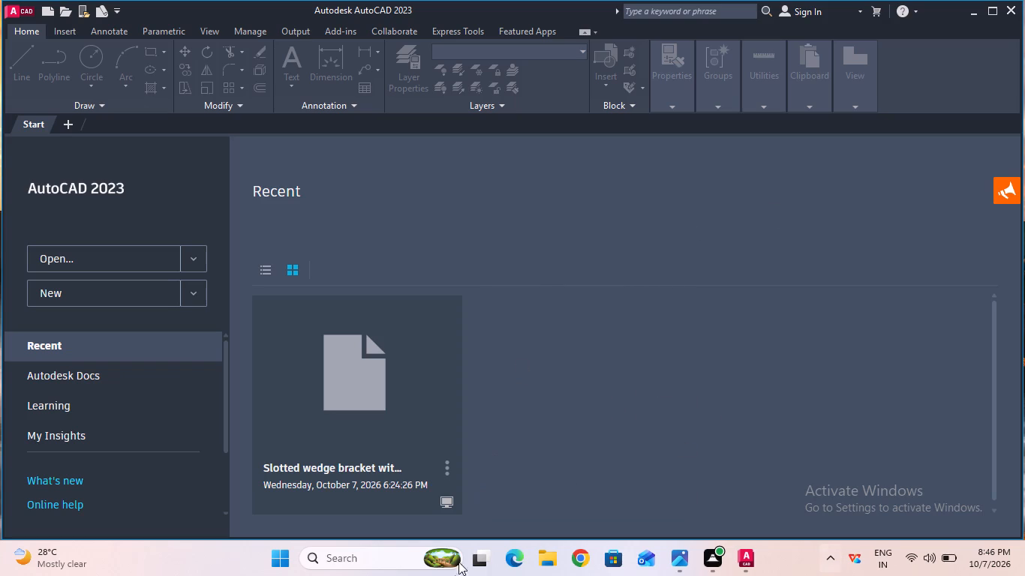
left_click(453, 469)
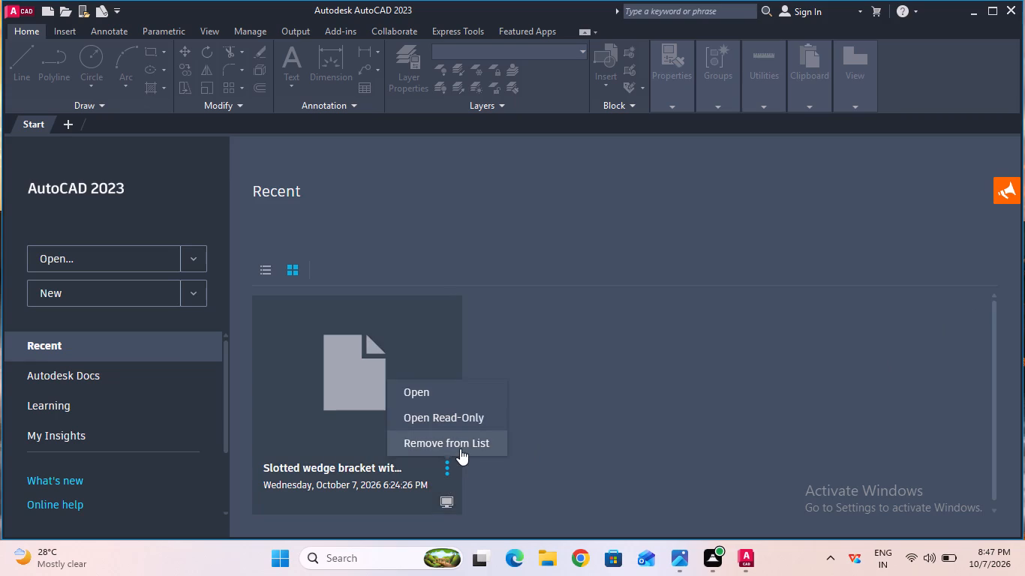
double_click(460, 448)
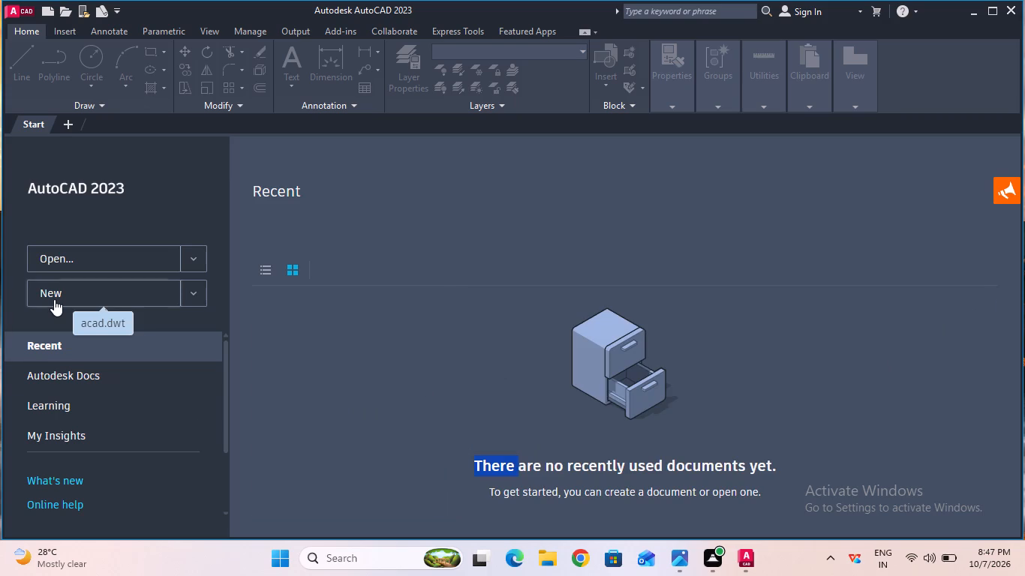
Create a new drawing from the default acad.dwt template.
left_click(54, 299)
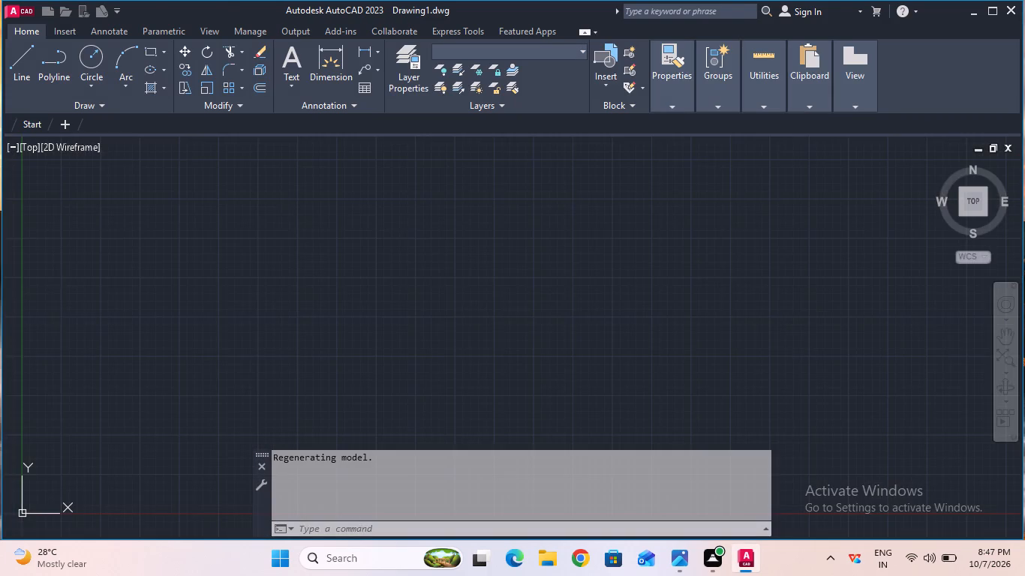
Turn on command logging with LOGFILEON.
left_click(392, 489)
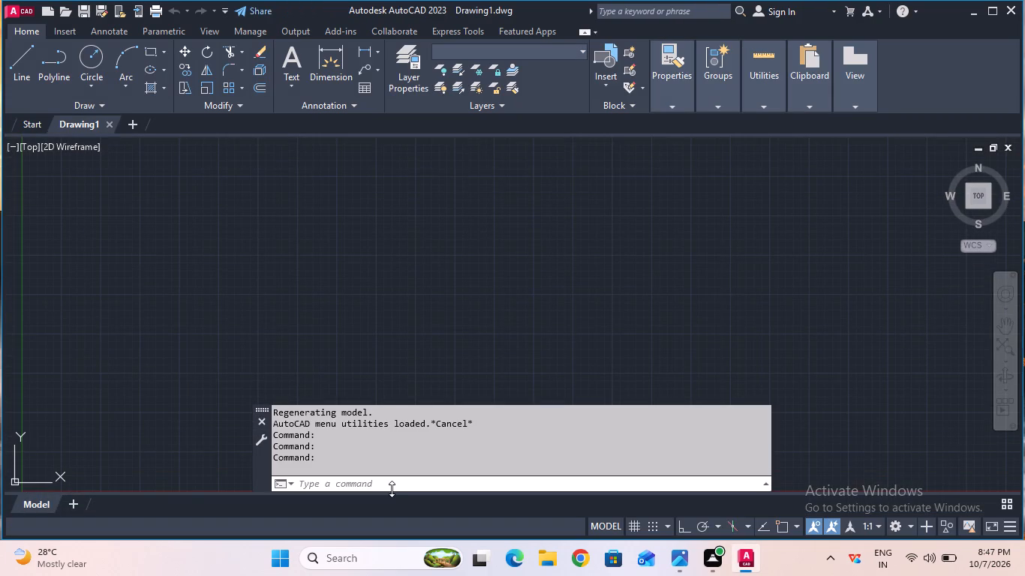
type("log")
type("fil")
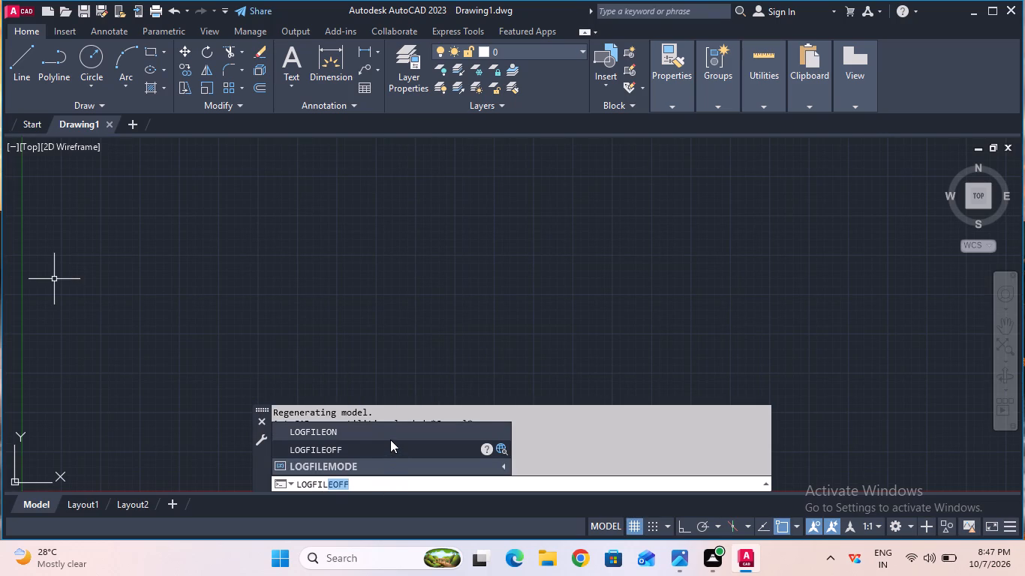
left_click(390, 430)
Configure the drawing units with a length precision of 0 and an insertion scale in millimeters.
left_click(368, 486)
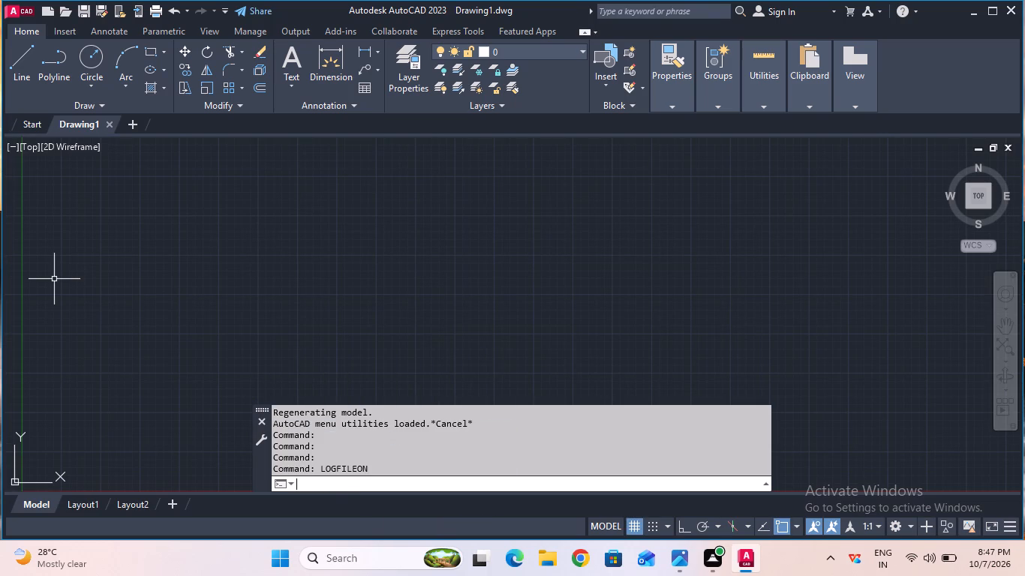
type("unit")
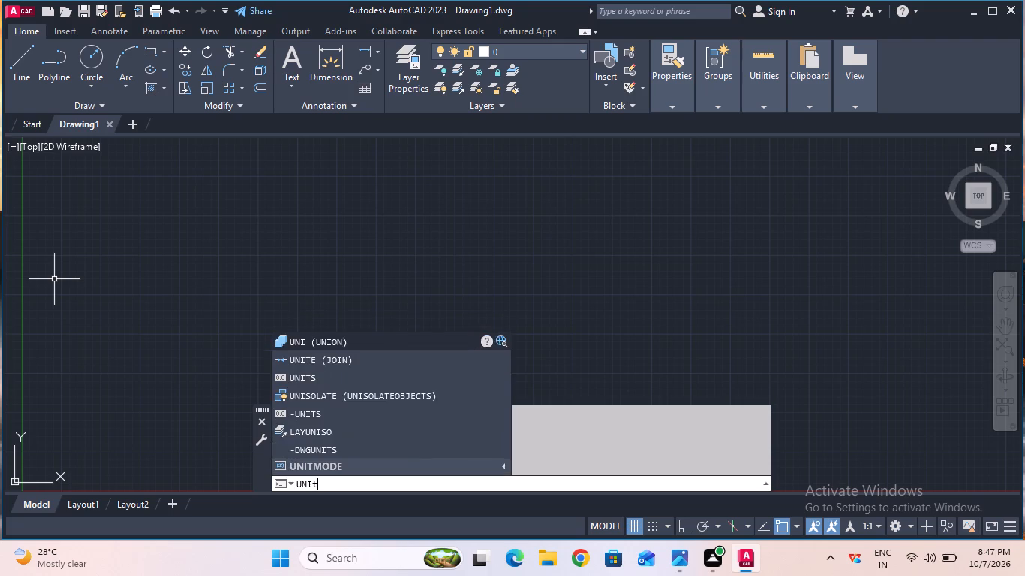
key("s")
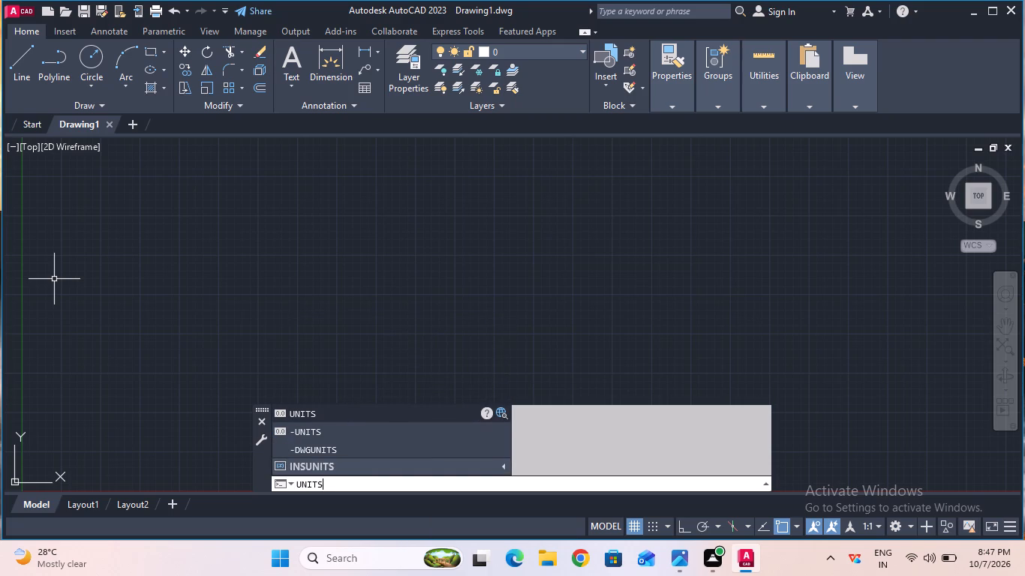
left_click(374, 413)
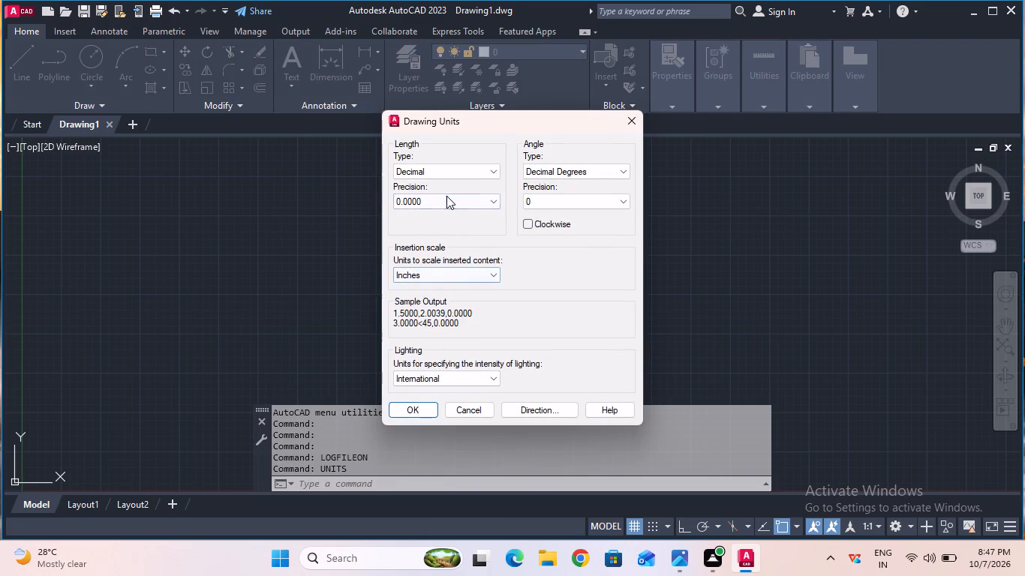
left_click(446, 196)
left_click(436, 217)
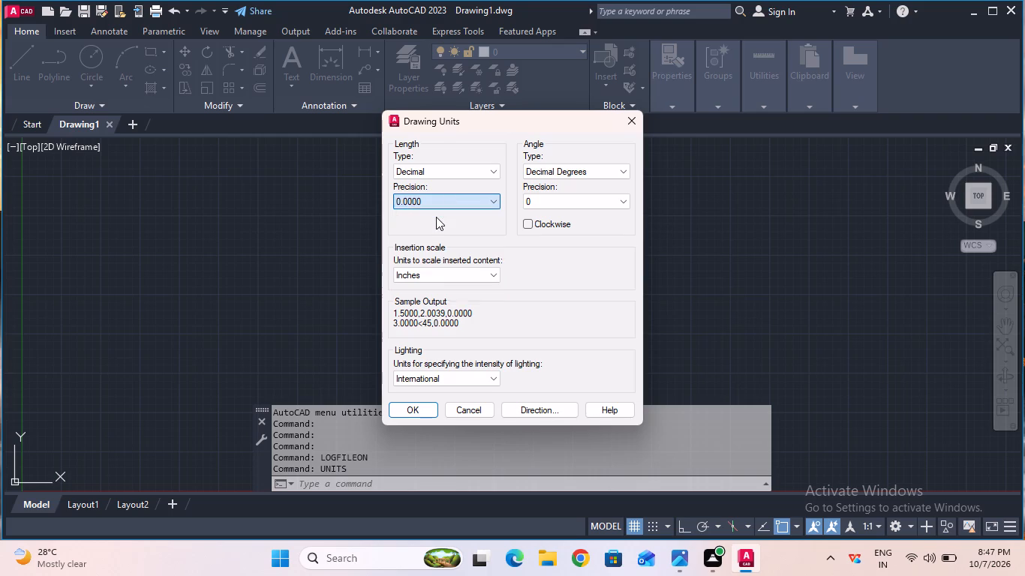
left_click(428, 268)
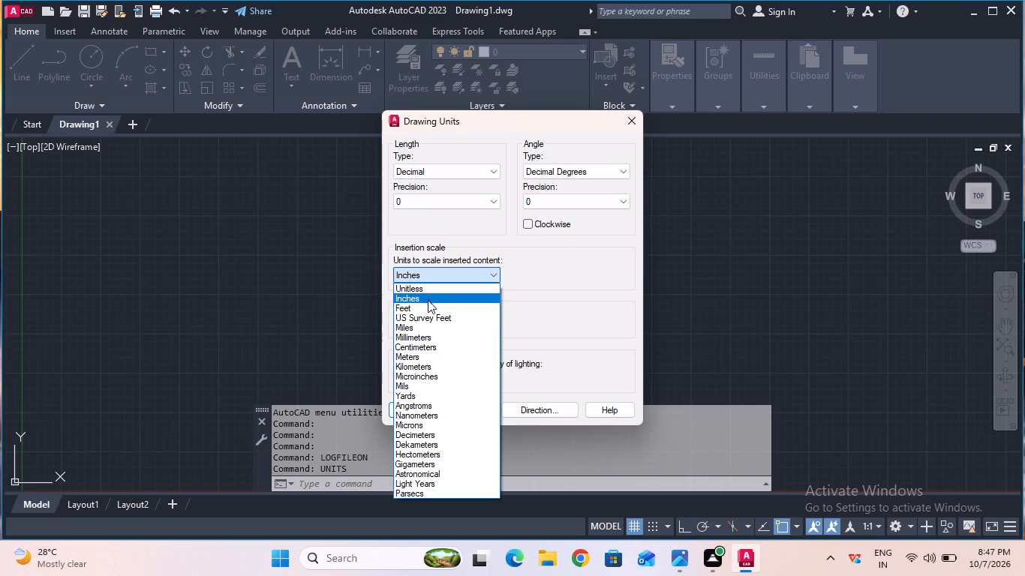
left_click(428, 336)
left_click(427, 412)
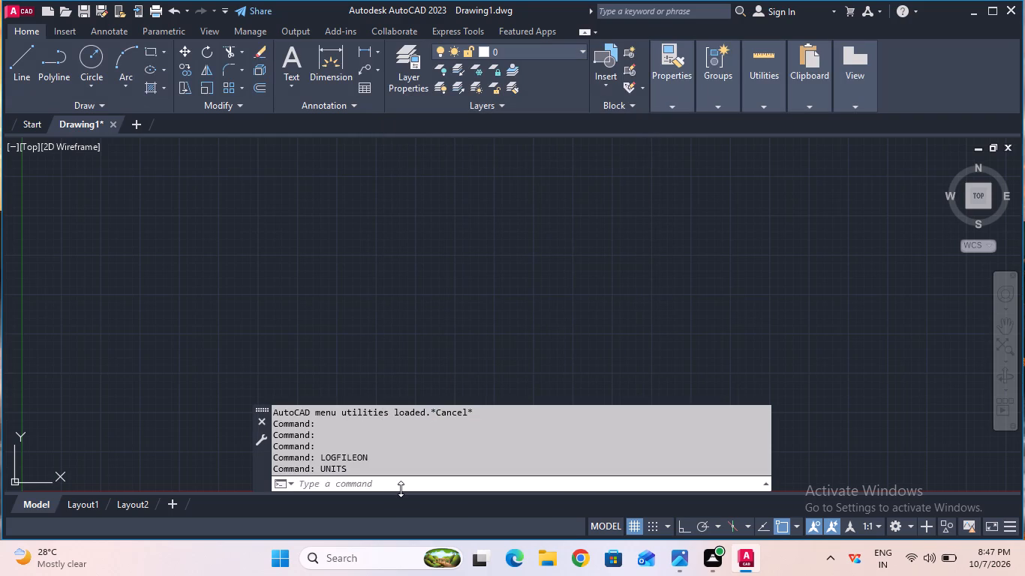
Modify the Standard dimension style so linear dimensions use a primary unit precision of 0.
left_click(401, 489)
key("d")
key("Return")
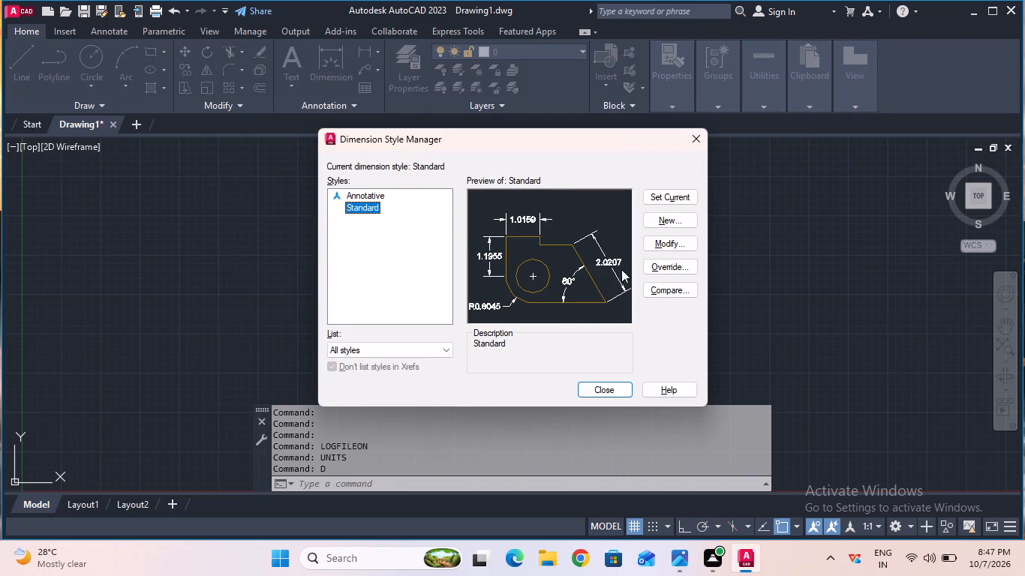
left_click(644, 245)
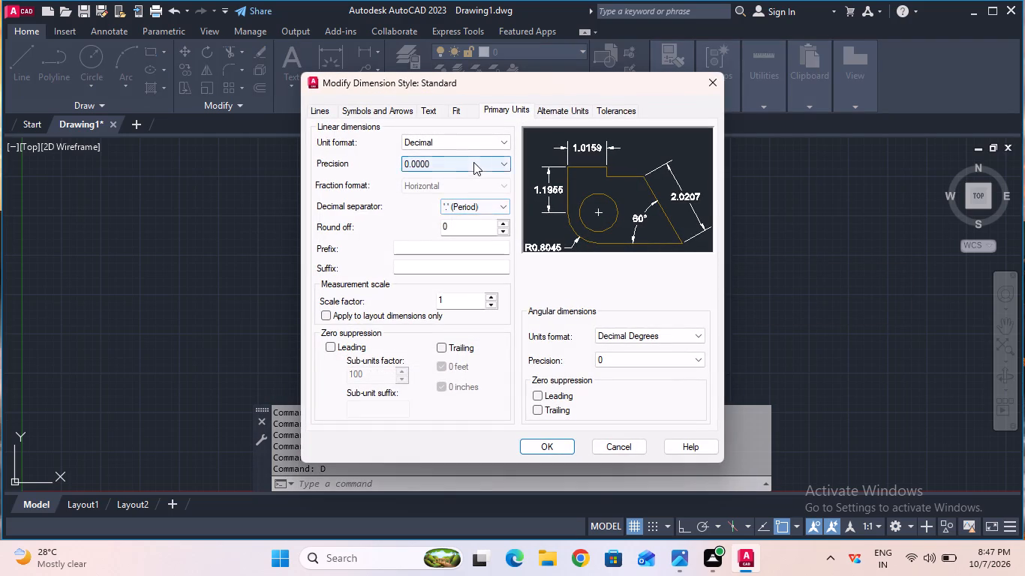
left_click(473, 162)
left_click(471, 179)
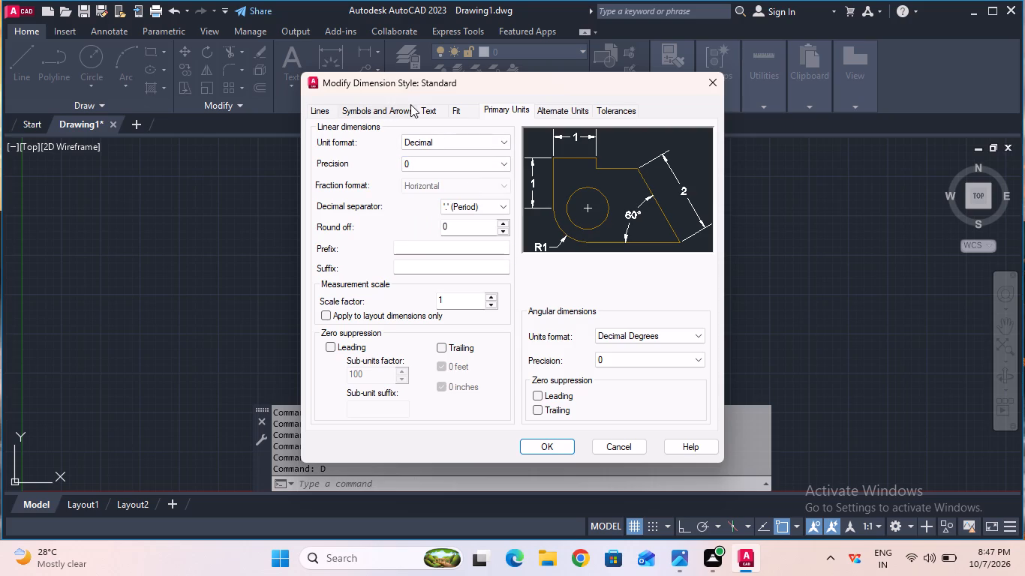
Give the Standard dimension style a text height of 6 and ISO standard text alignment, and make it the current style.
left_click(431, 116)
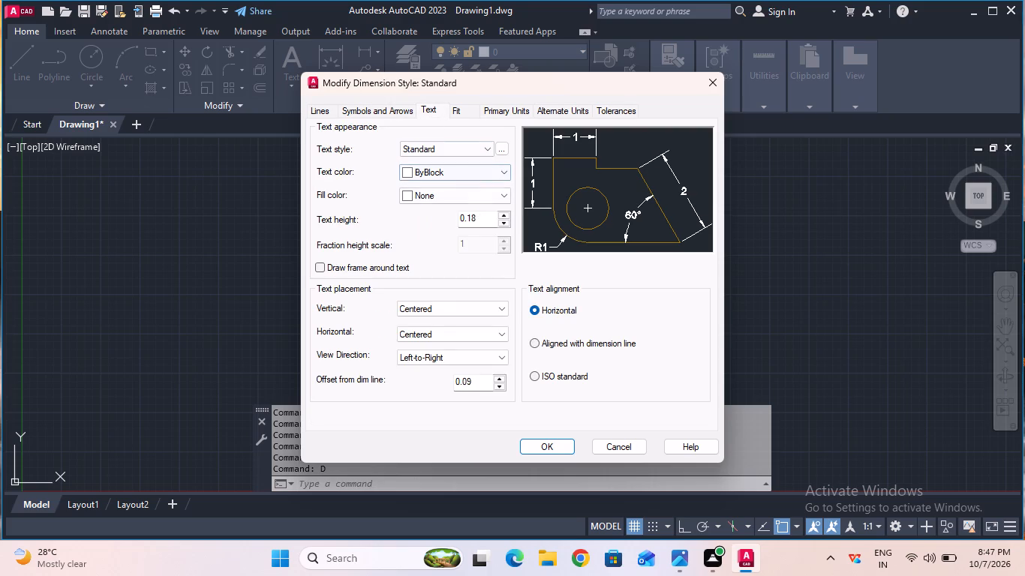
left_click(480, 217)
key("BackSpace")
key("BackSpace")
key("BackSpace")
key("BackSpace")
key("BackSpace")
key("BackSpace")
key("BackSpace")
key("BackSpace")
key("BackSpace")
key("BackSpace")
key("BackSpace")
key("BackSpace")
key("6")
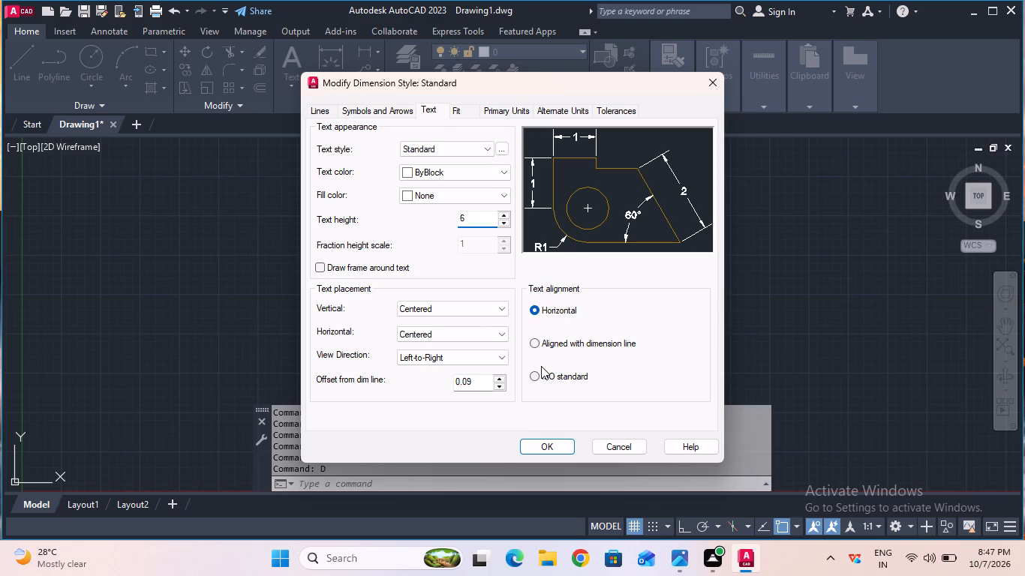
left_click(542, 377)
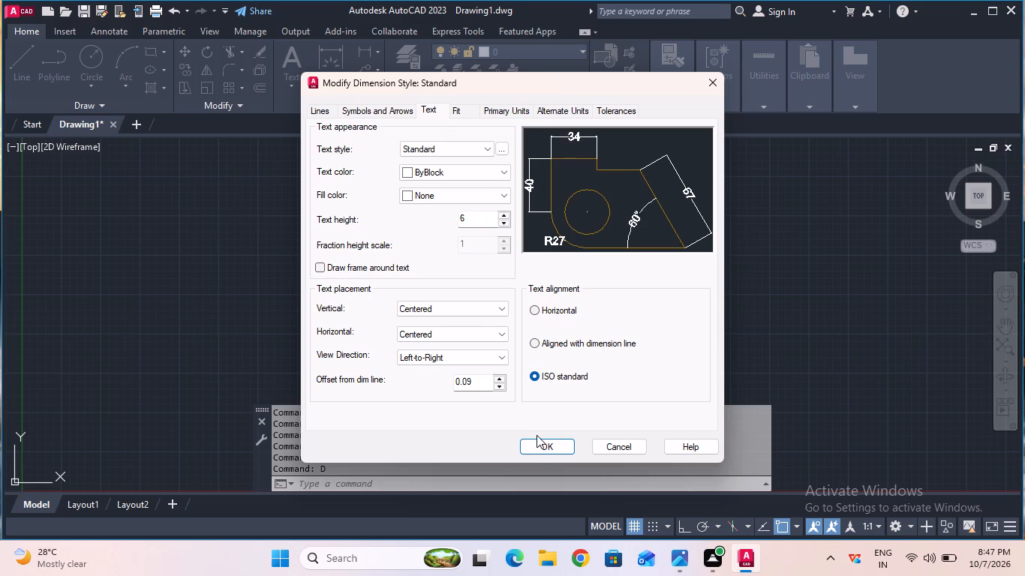
left_click(537, 445)
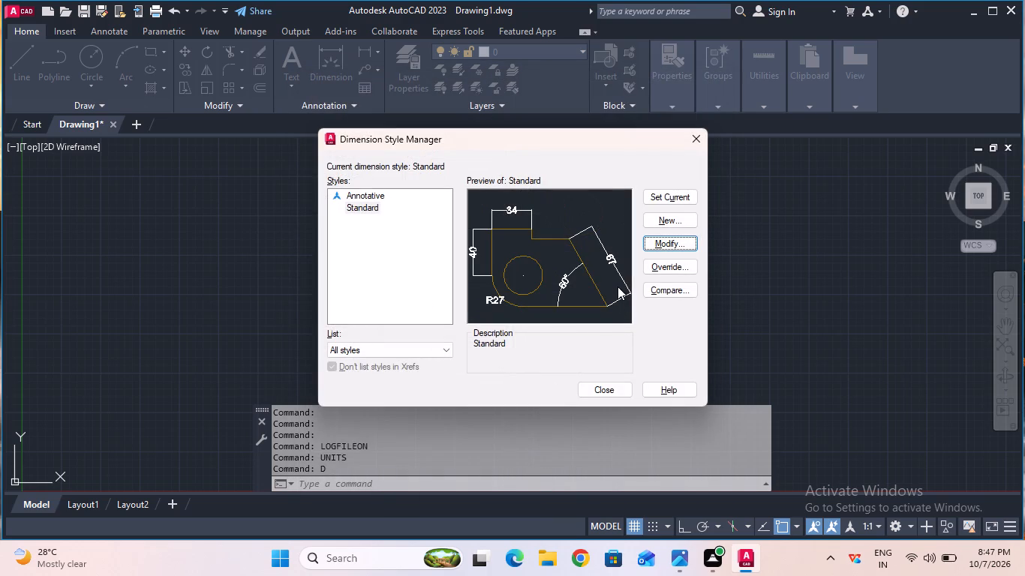
left_click(656, 198)
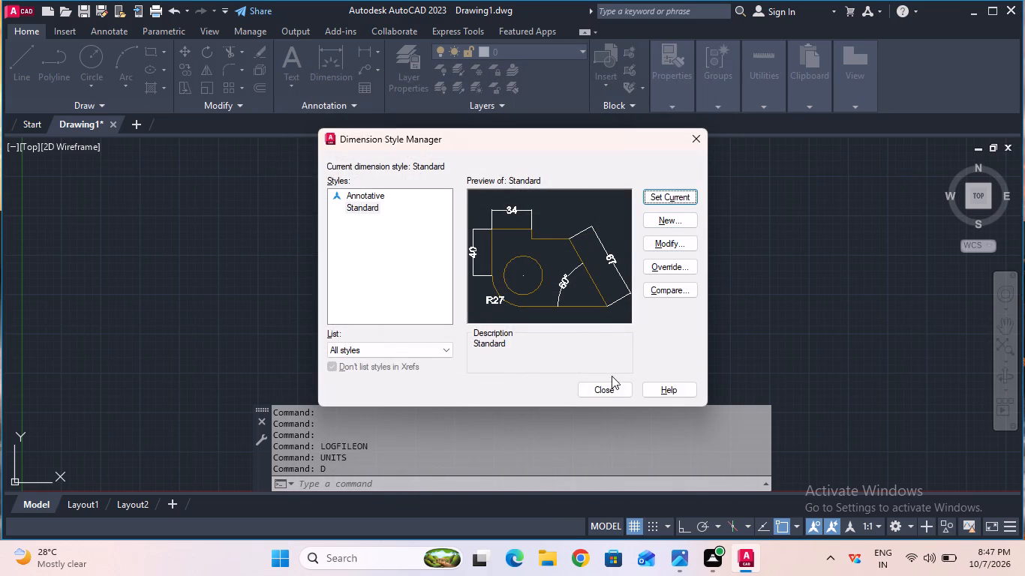
left_click(612, 395)
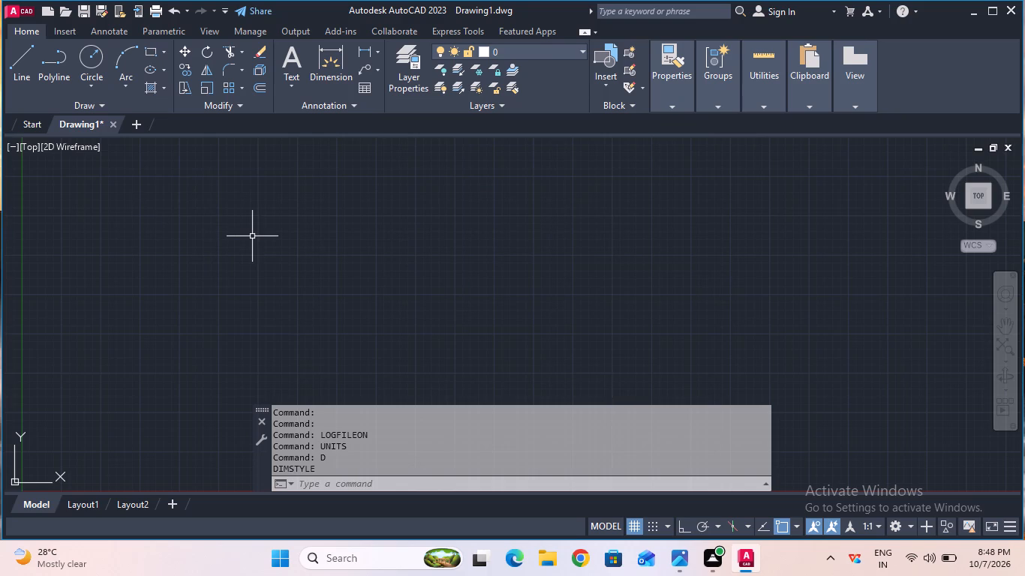
Set the model space limits with the lower corner at 0,0 and the upper corner at 100,100.
type("lim")
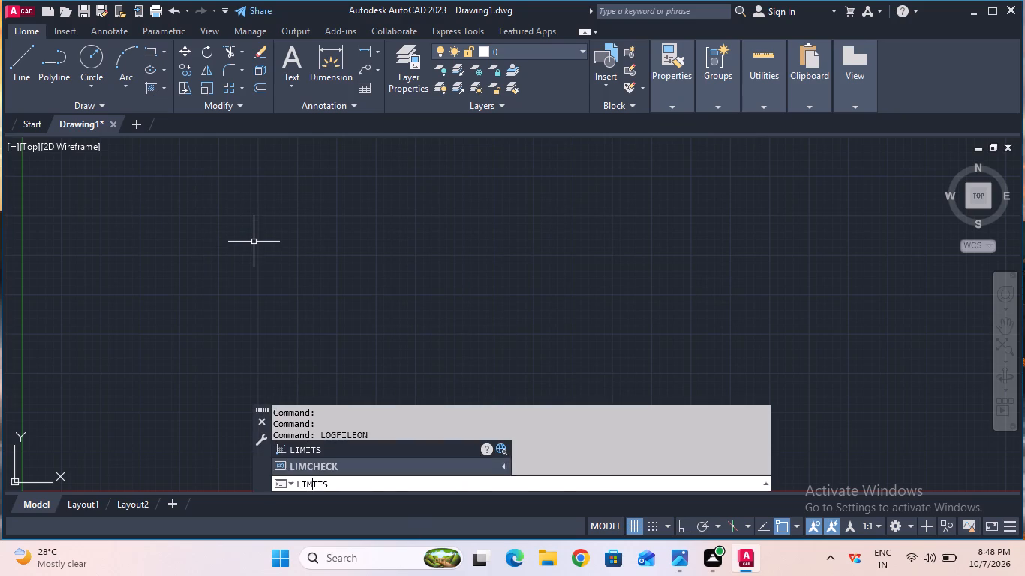
key("Return")
type("0,0")
key("Return")
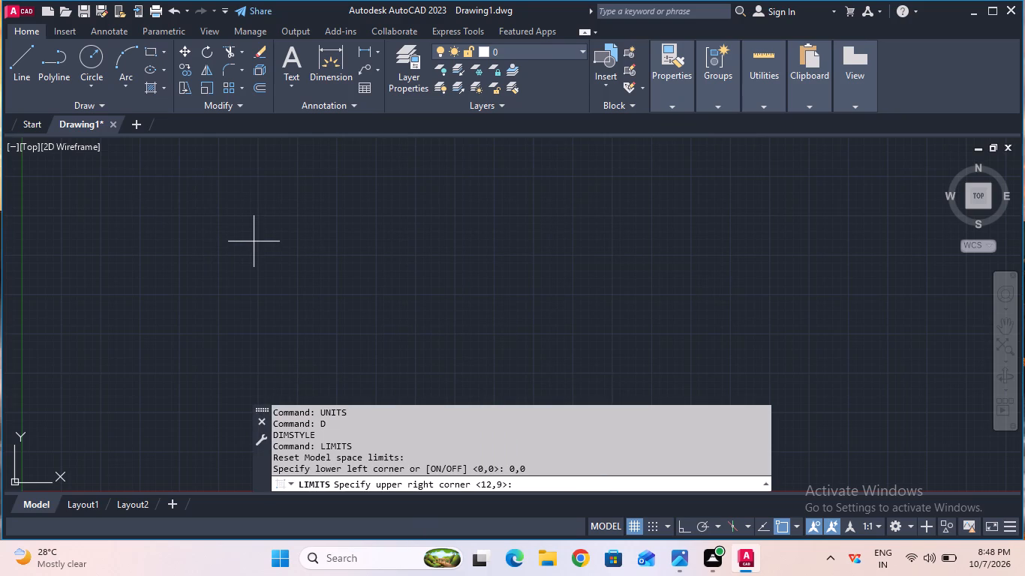
key("1")
type("00,")
type("21")
key("BackSpace")
key("BackSpace")
type("100")
key("Return")
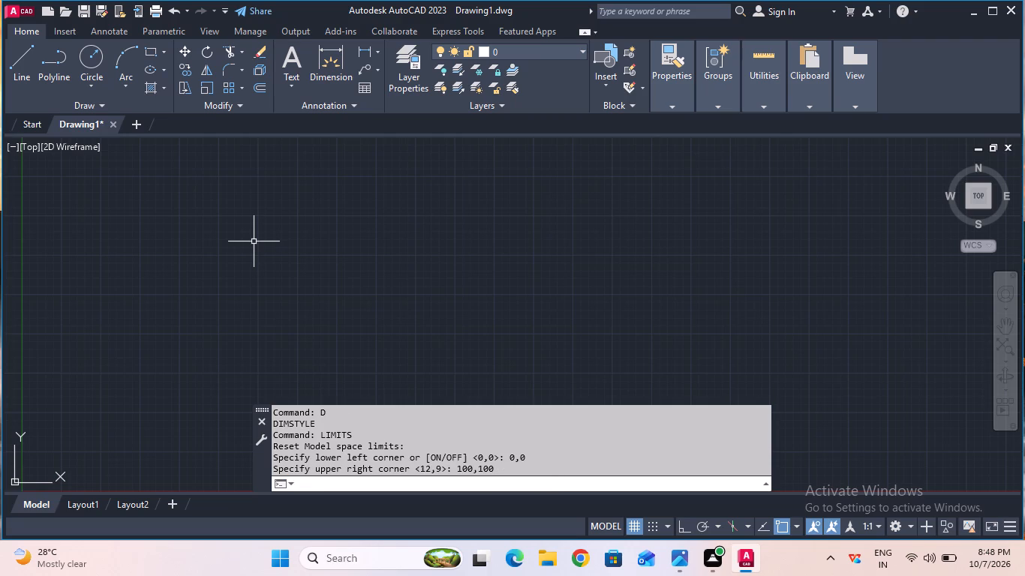
key("z")
key("Return")
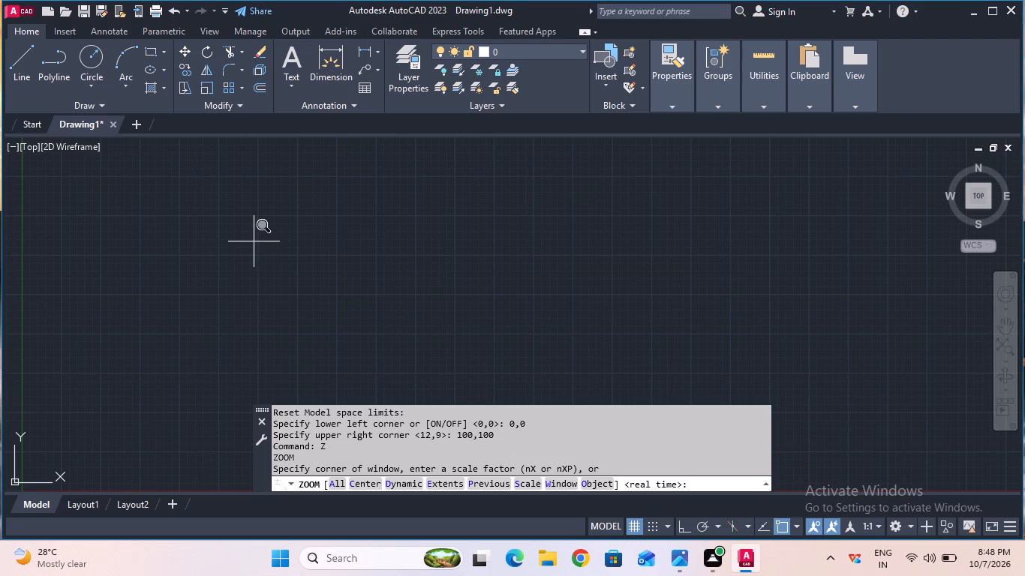
key("a")
key("Return")
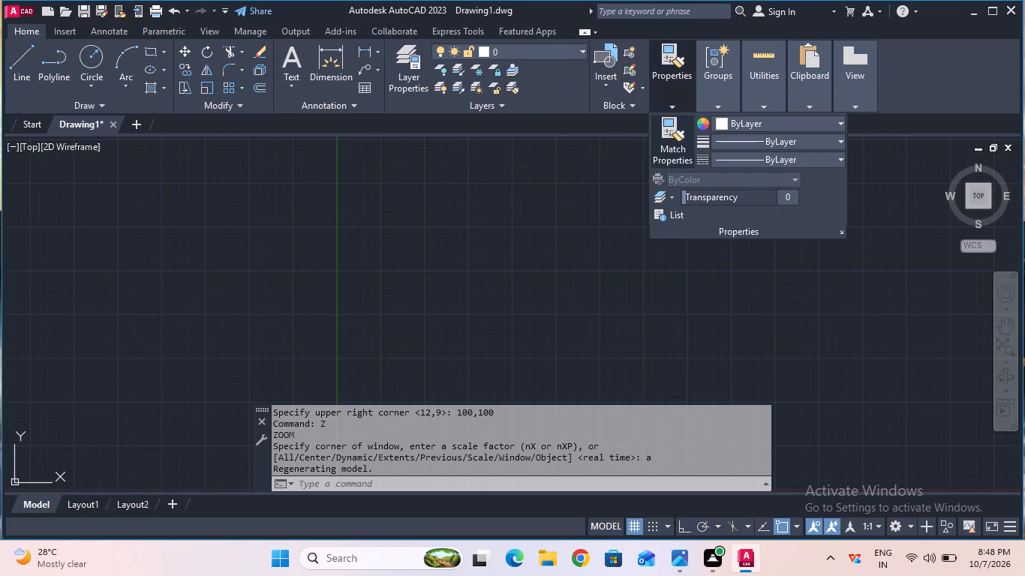
Turn on ortho mode.
key("F8")
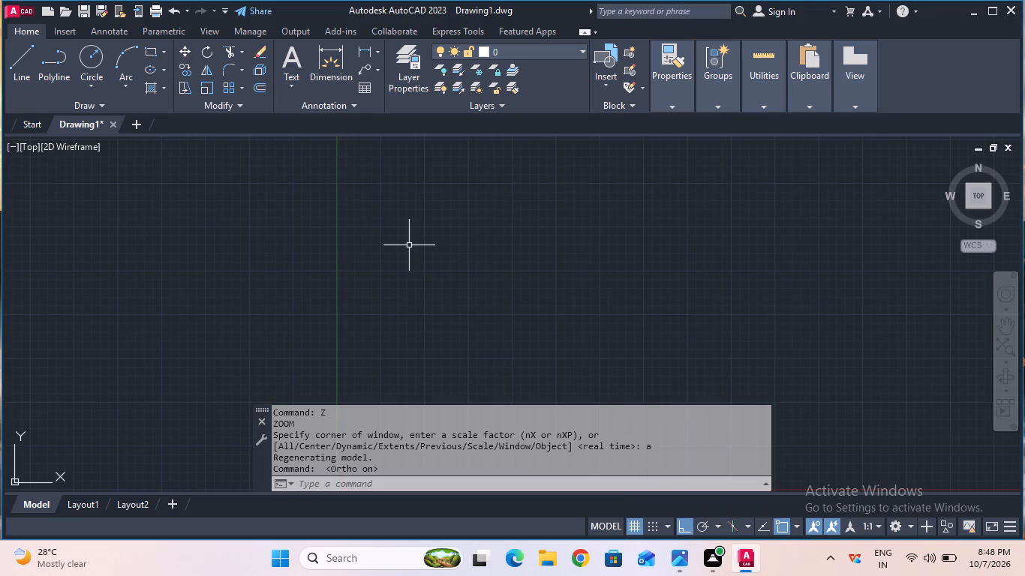
Check the dimensions in the reference image and draw the plate's outer circle with a radius of 50.
left_click(89, 66)
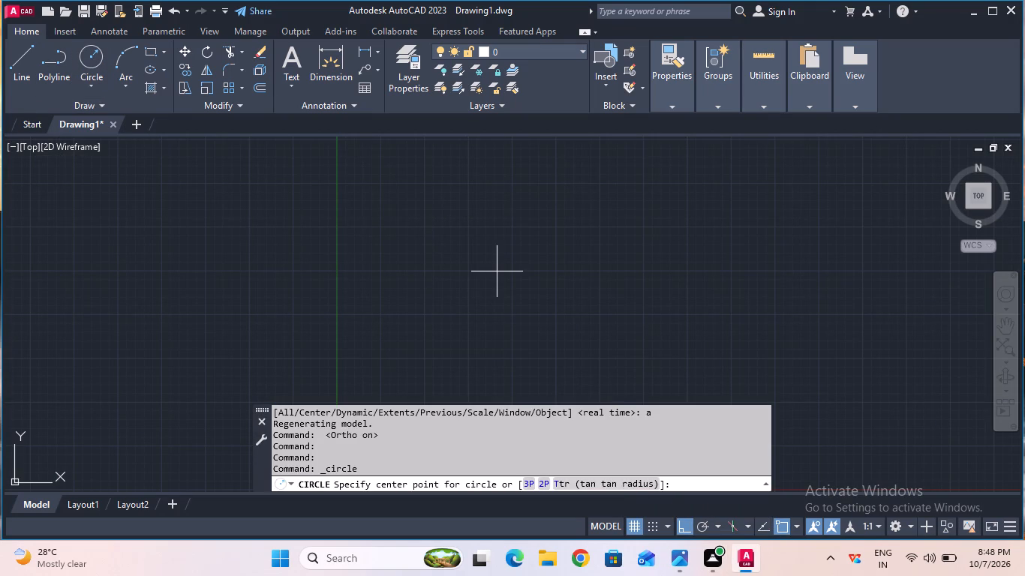
left_click(681, 556)
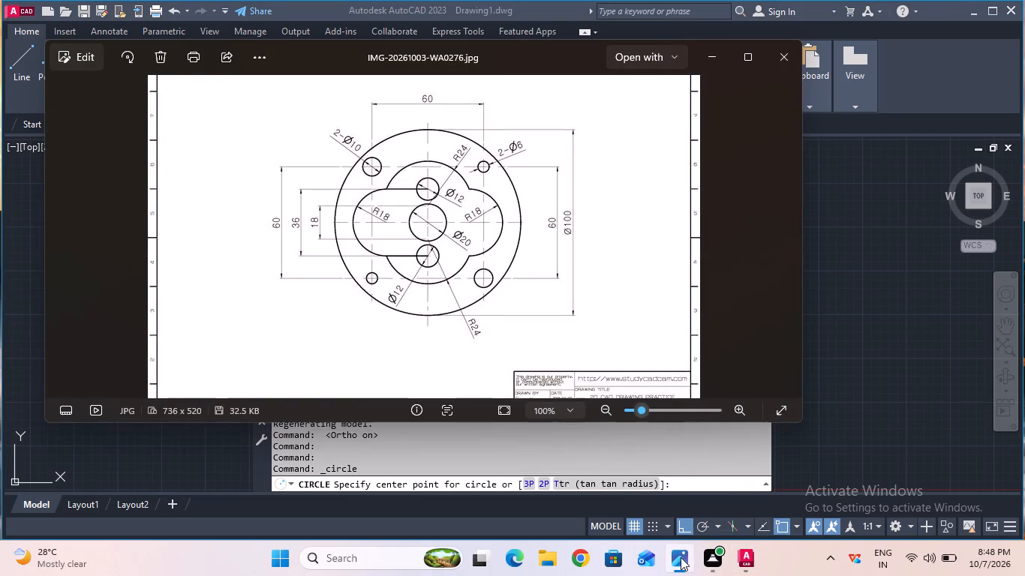
scroll(305, 274, "up", 2)
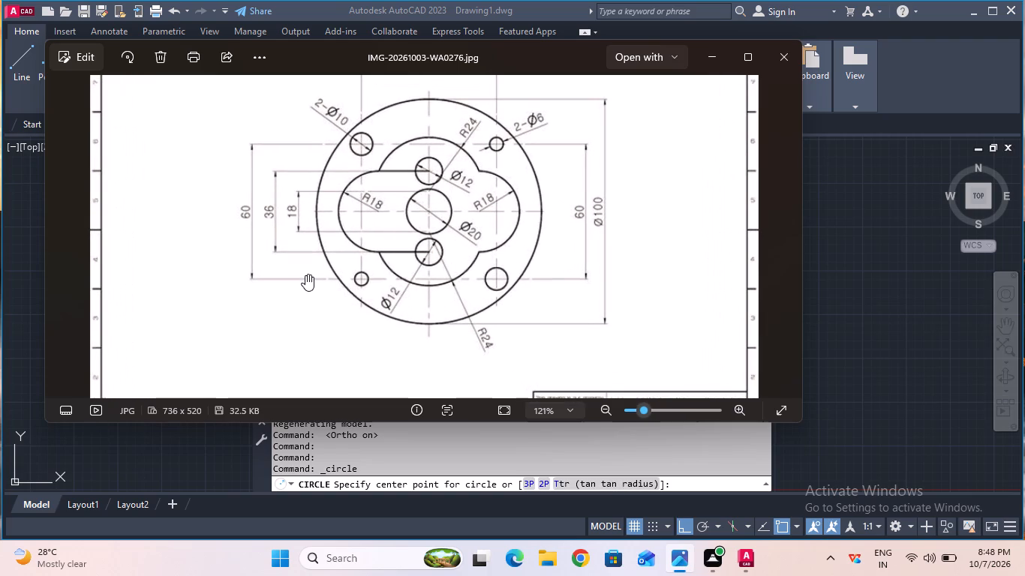
scroll(305, 274, "up", 1)
scroll(305, 274, "down", 1)
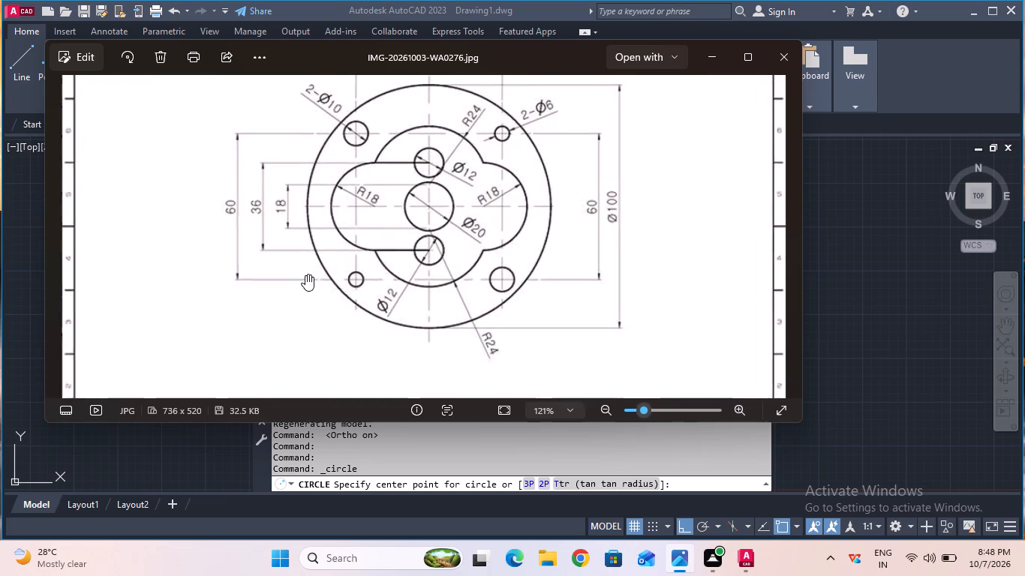
scroll(305, 274, "down", 1)
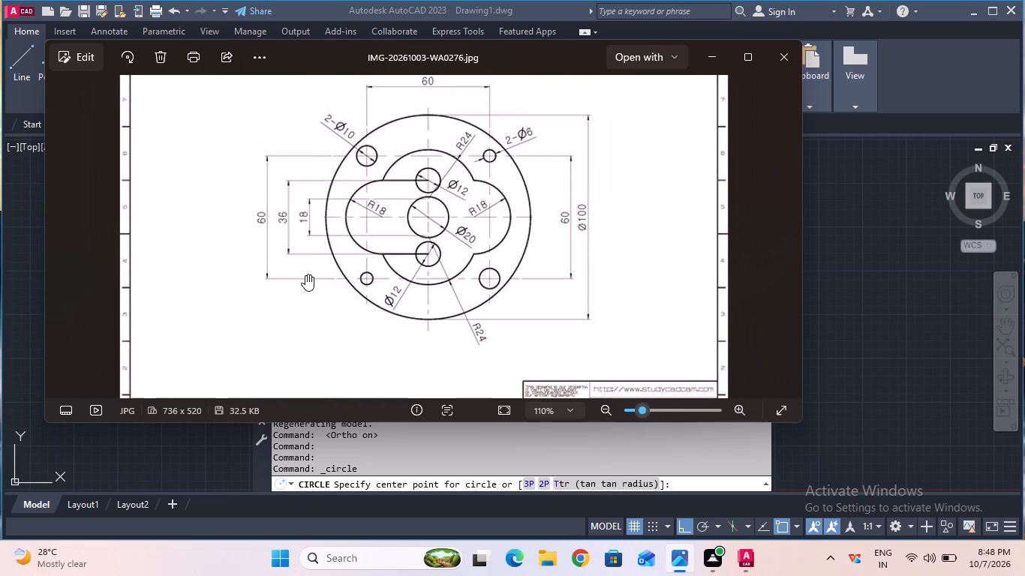
scroll(305, 274, "down", 2)
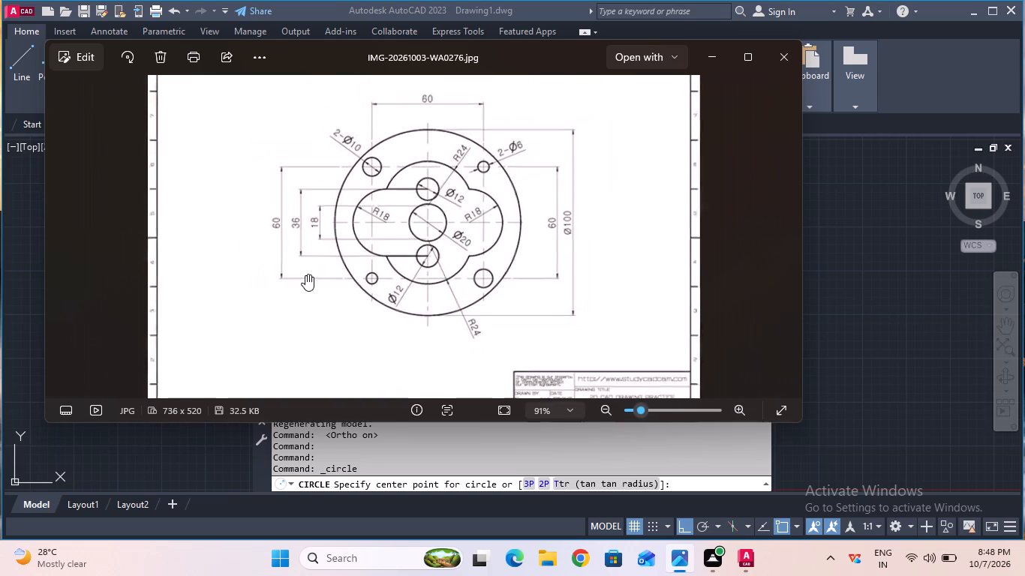
left_click(697, 51)
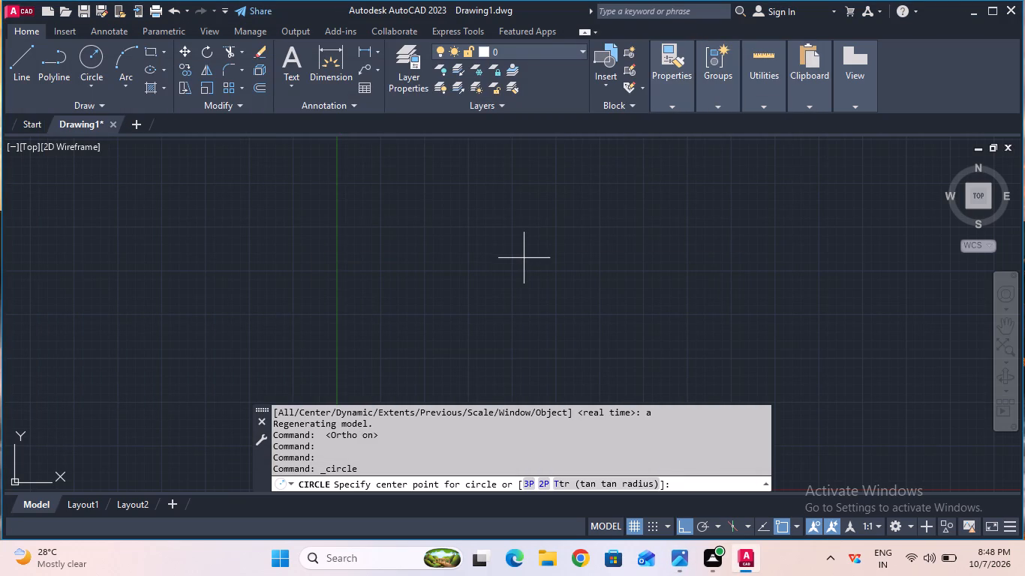
left_click(658, 268)
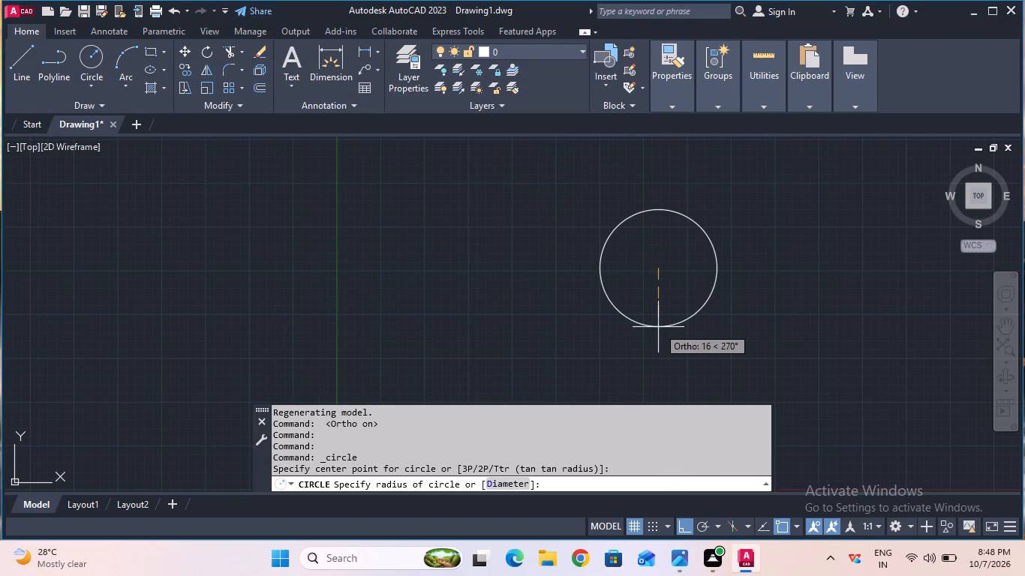
key("5")
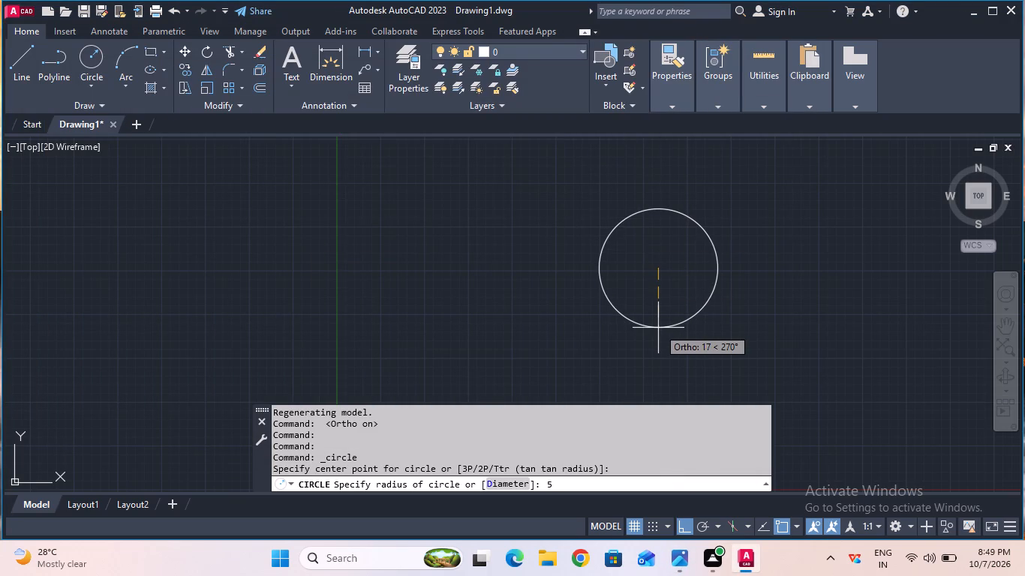
key("0")
key("Return")
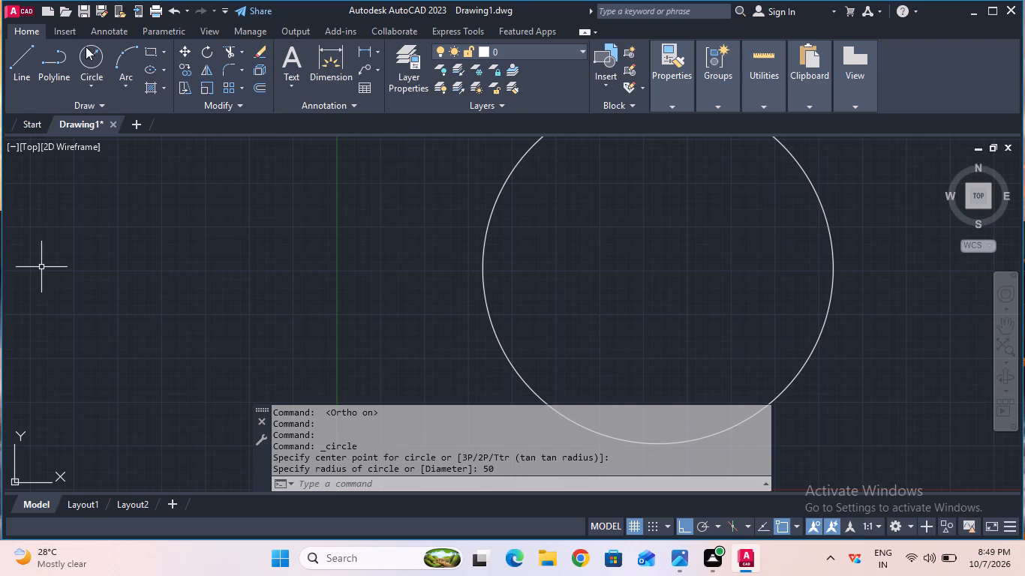
Check the outer circle's width with a temporary linear dimension between its opposite quadrants, without placing it.
scroll(486, 268, "down", 2)
scroll(486, 268, "up", 1)
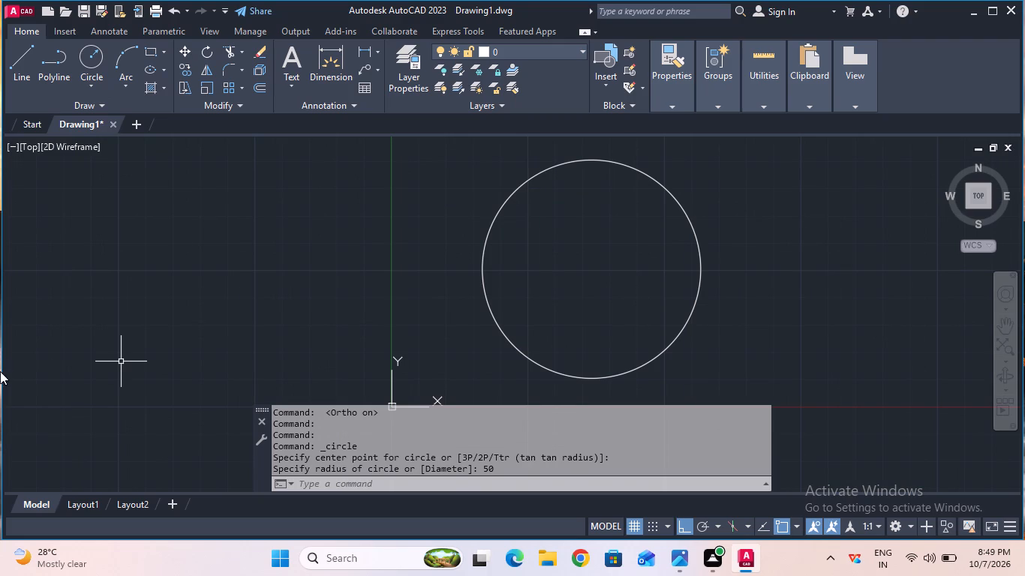
left_click(362, 49)
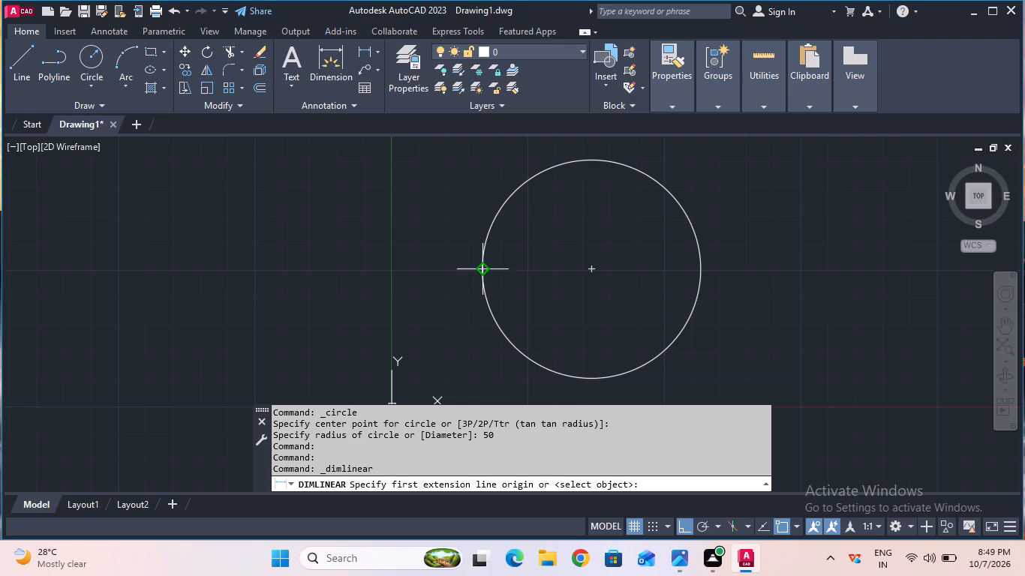
left_click(480, 268)
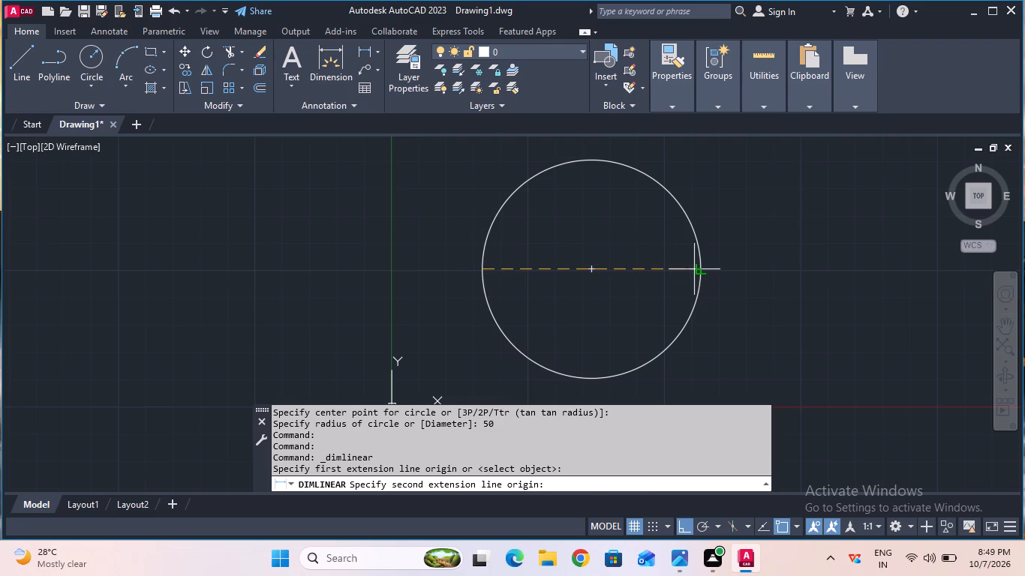
left_click(694, 269)
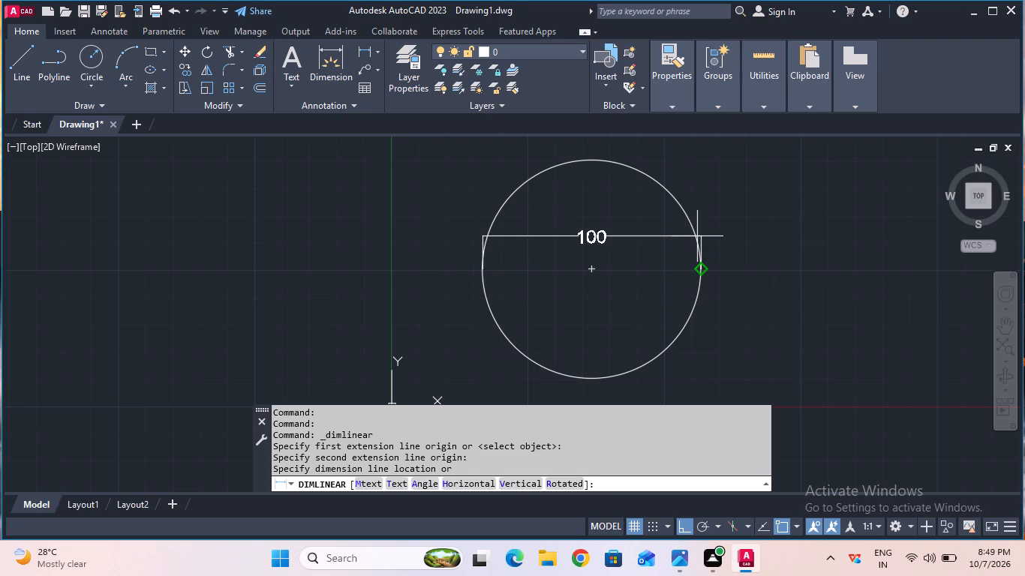
key("Escape")
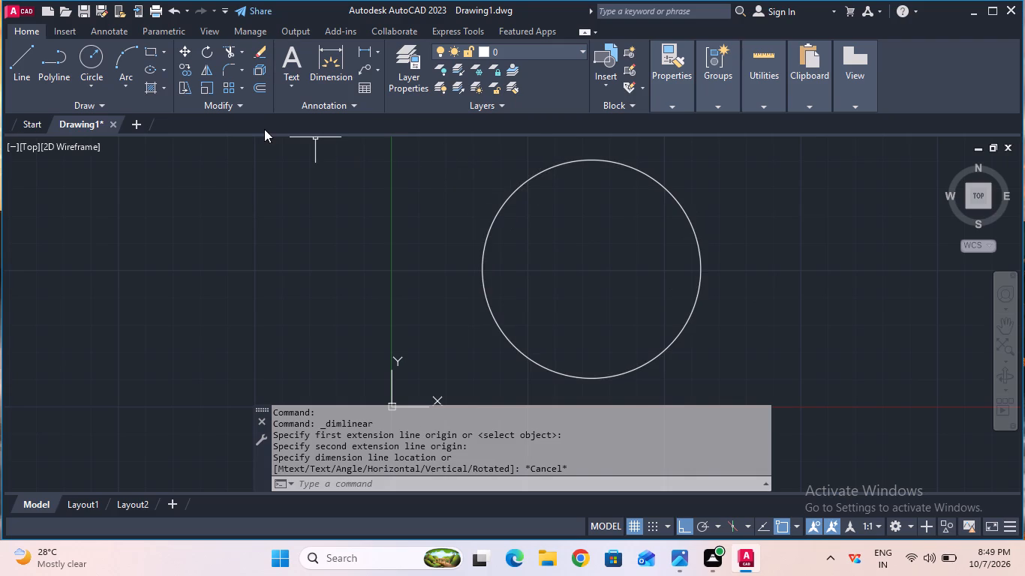
Draw a circle of radius 10 concentric with the outer circle.
left_click(90, 65)
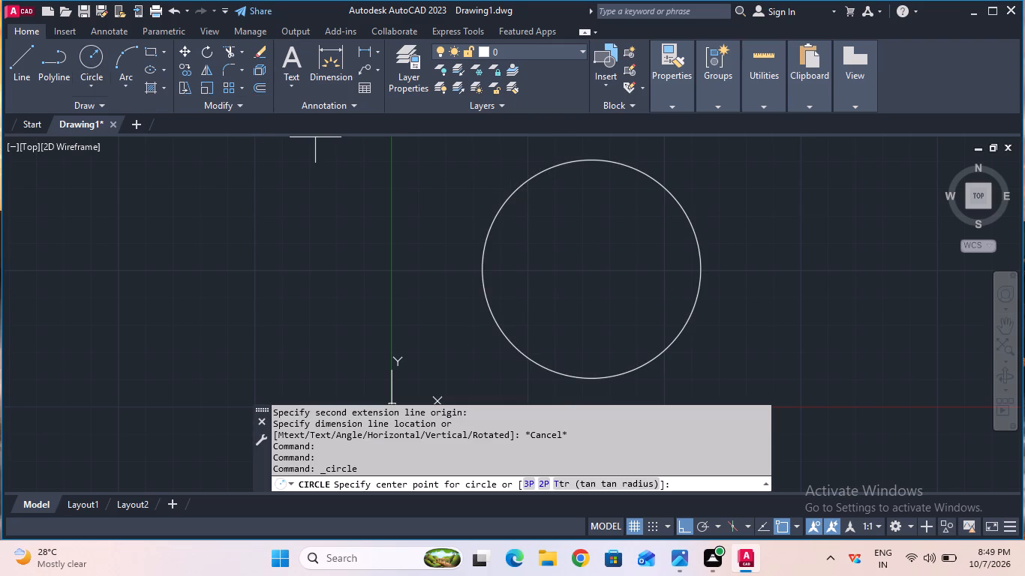
left_click(588, 273)
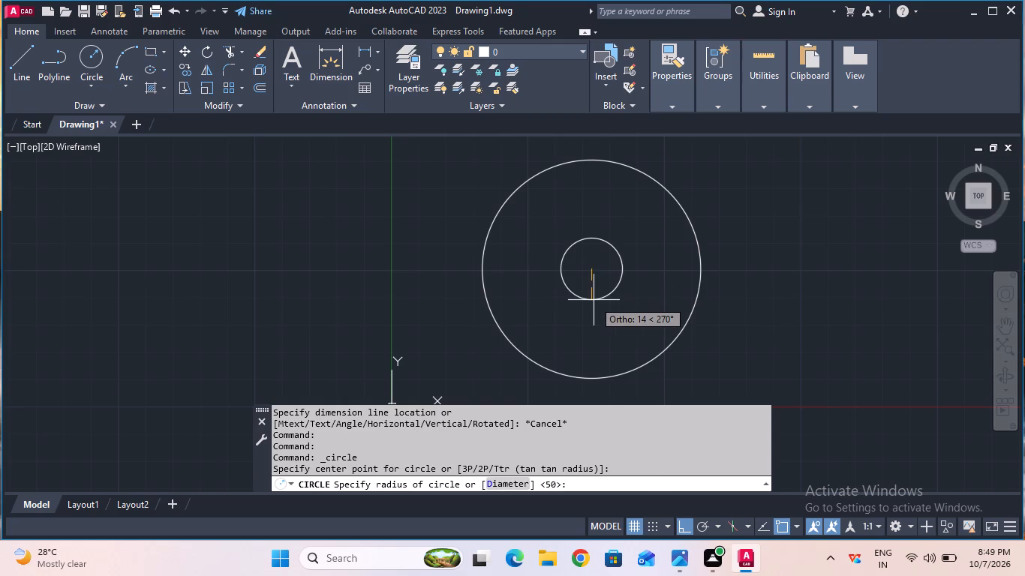
type("10")
key("Return")
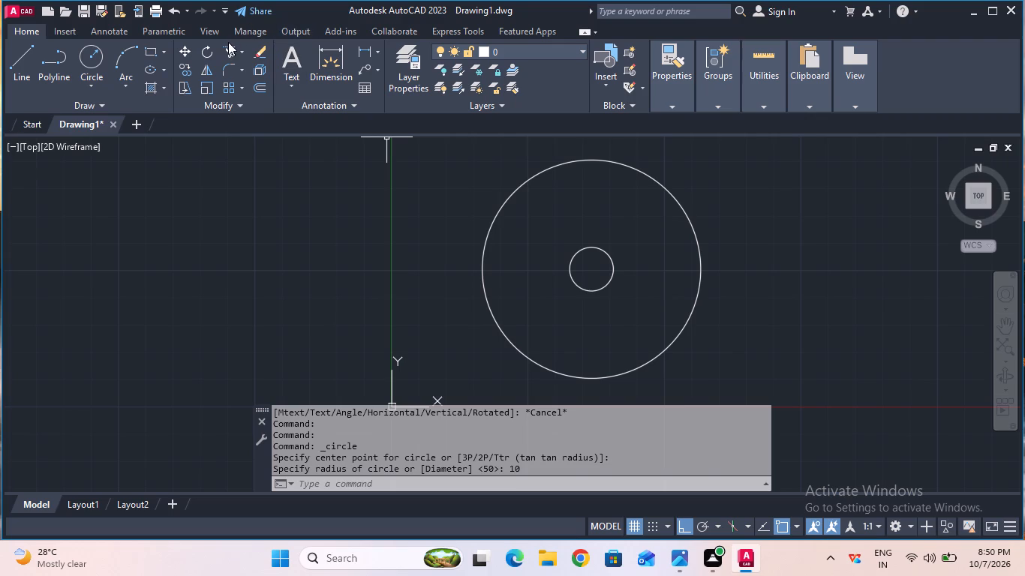
Check the inner circle's size with a temporary diameter dimension, without placing it.
left_click(377, 54)
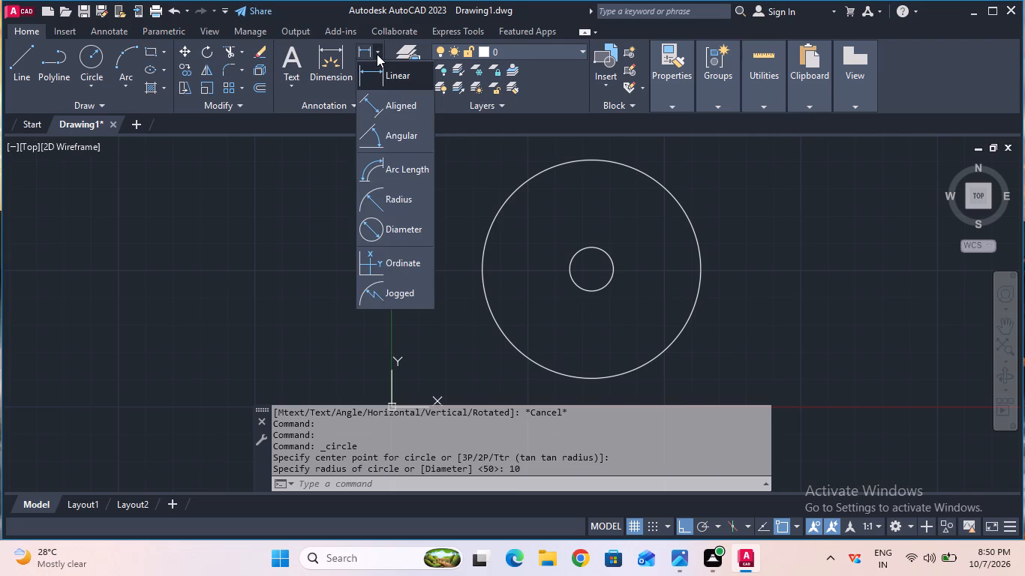
left_click(399, 226)
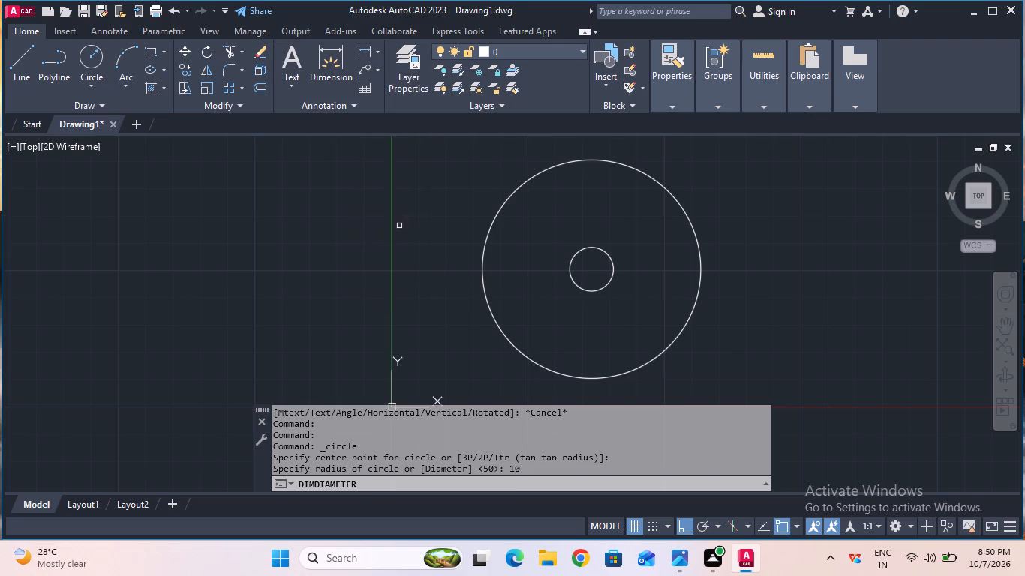
left_click(577, 247)
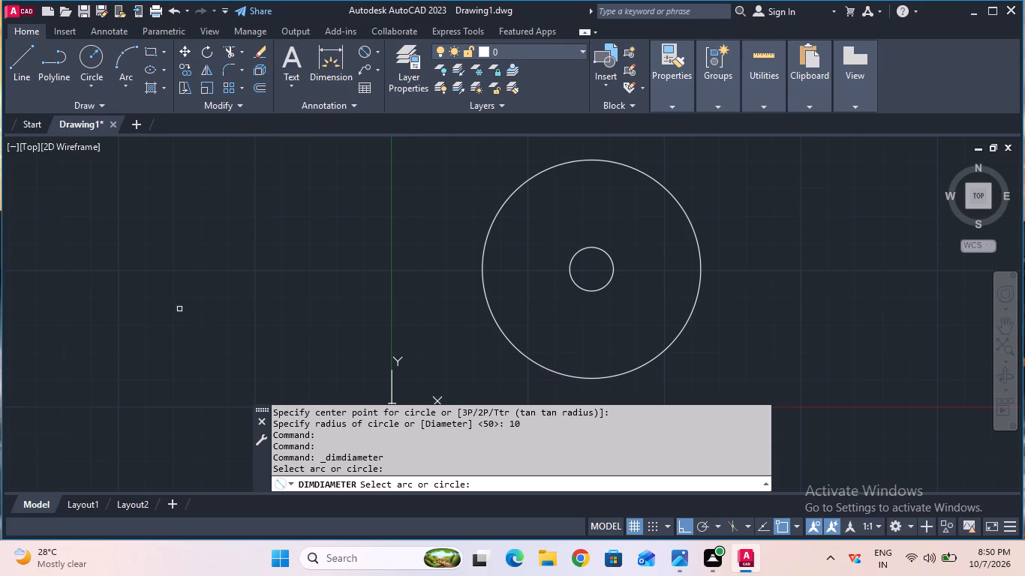
left_click(598, 290)
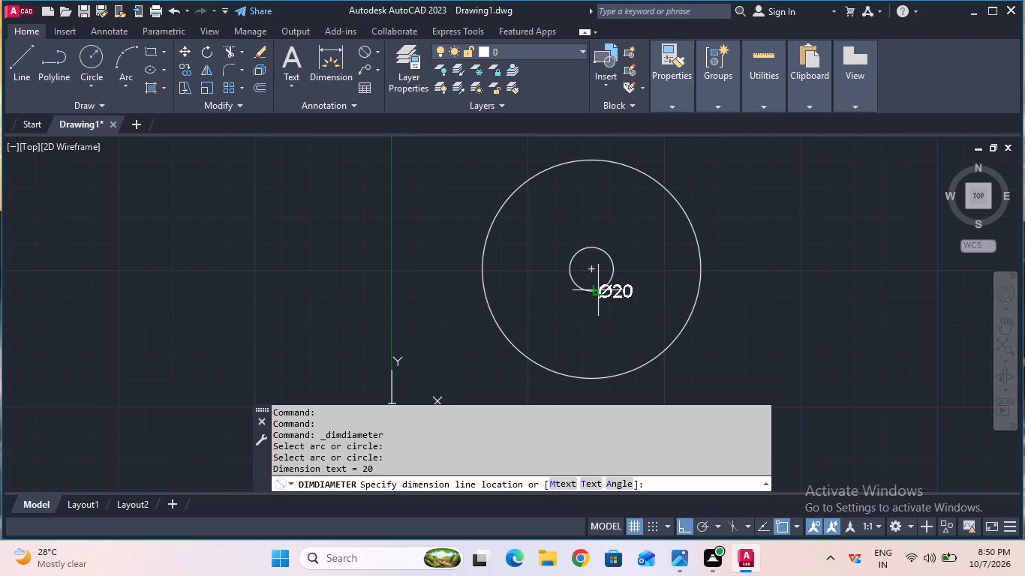
key("Escape")
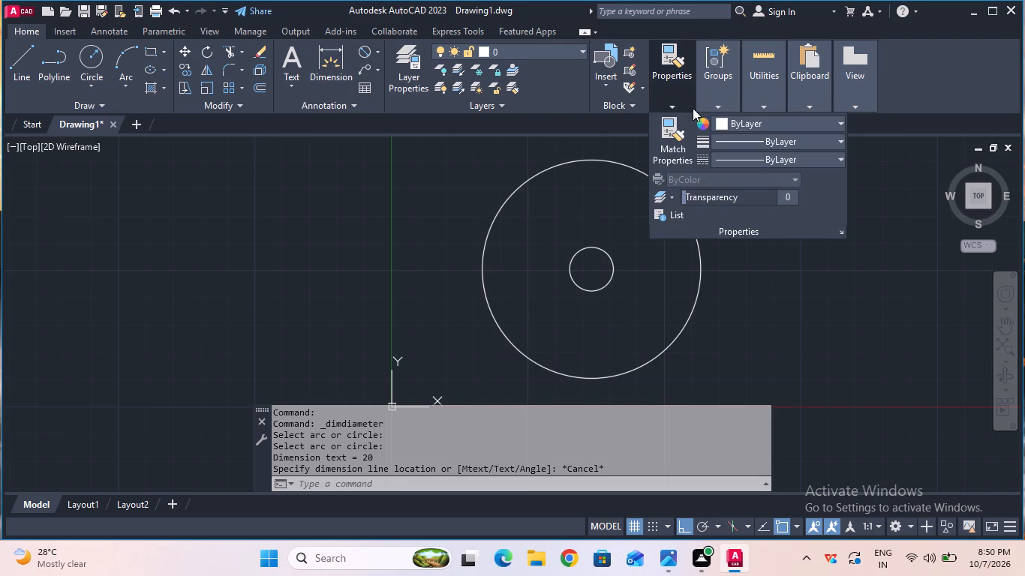
Load the CENTER linetype from acad.lin and make it the current linetype.
left_click(753, 154)
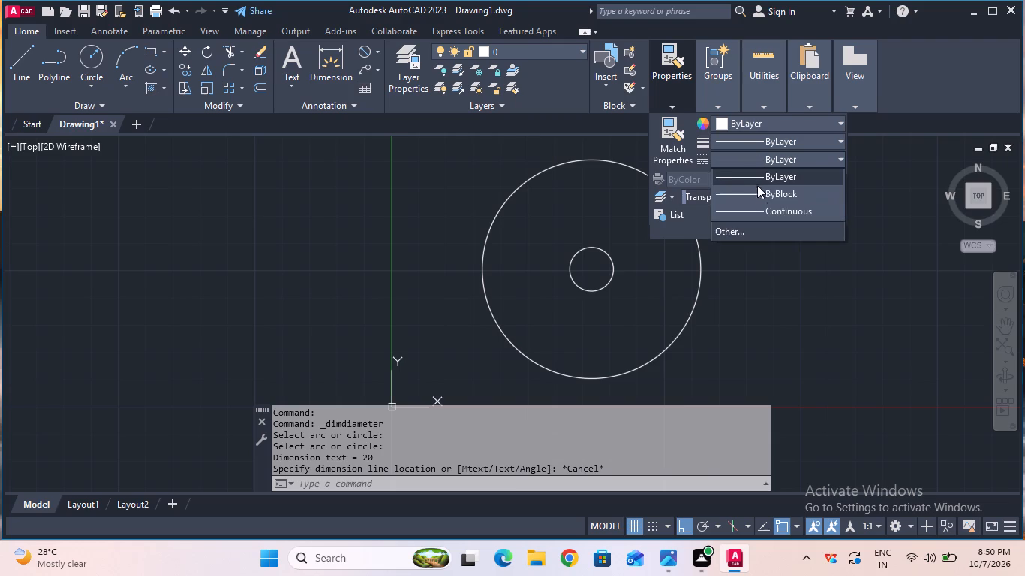
left_click(763, 228)
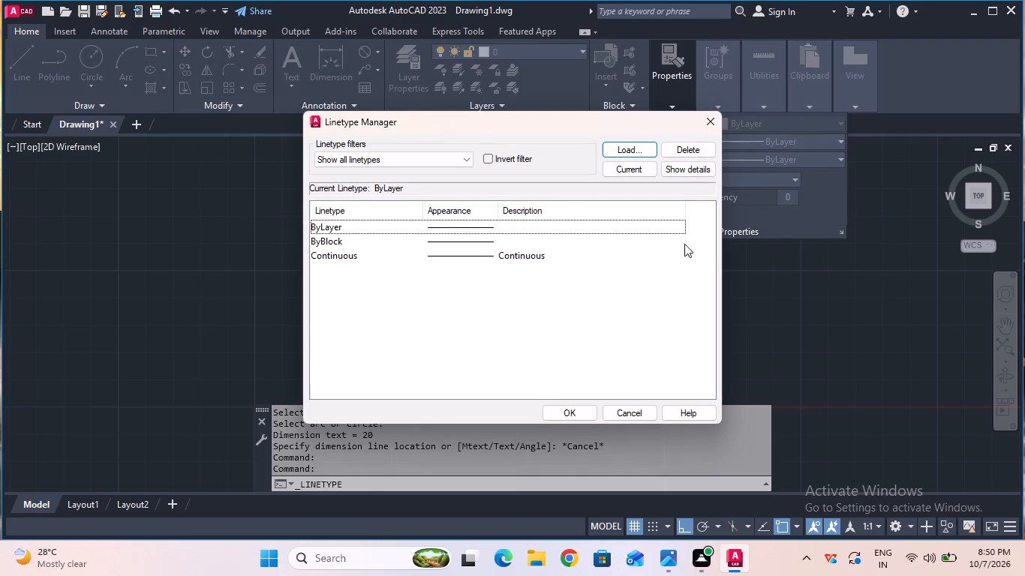
left_click(608, 157)
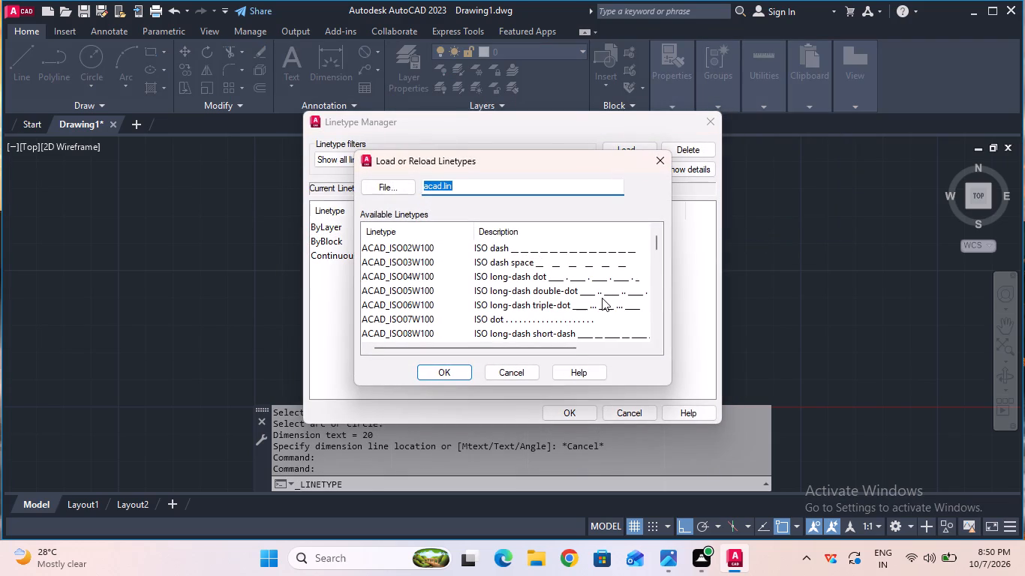
scroll(602, 298, "down", 4)
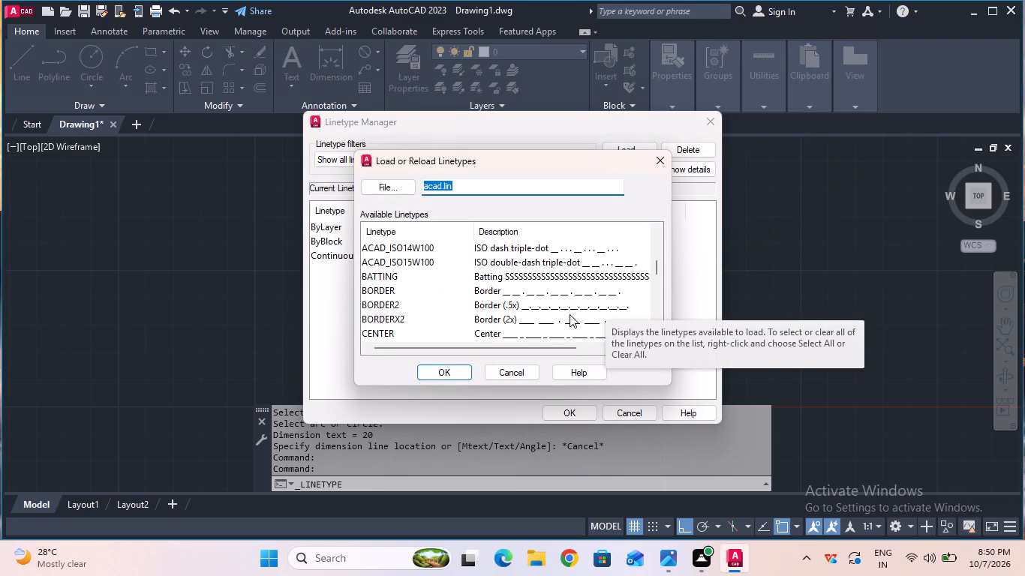
left_click(549, 335)
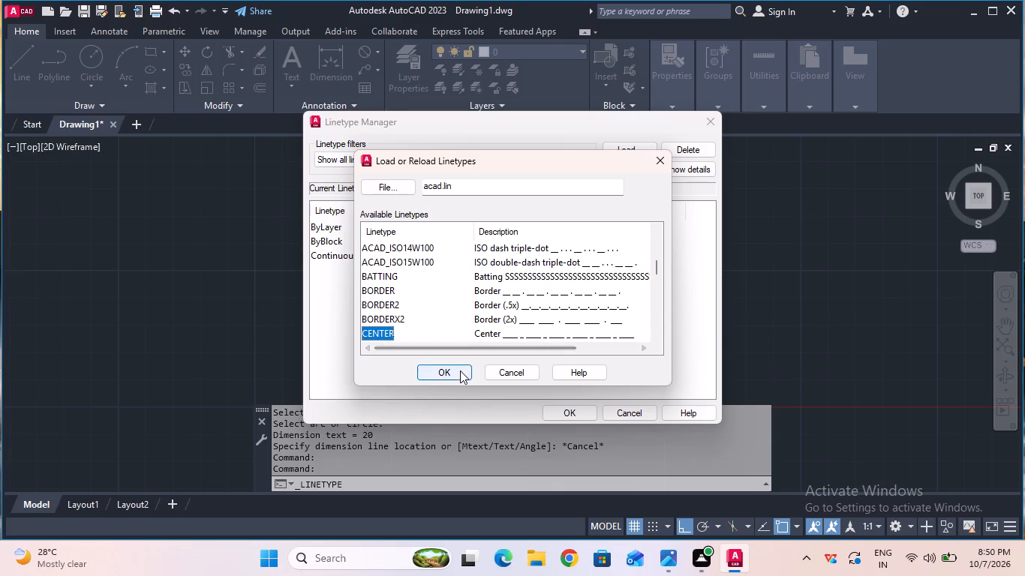
left_click(460, 370)
left_click(567, 403)
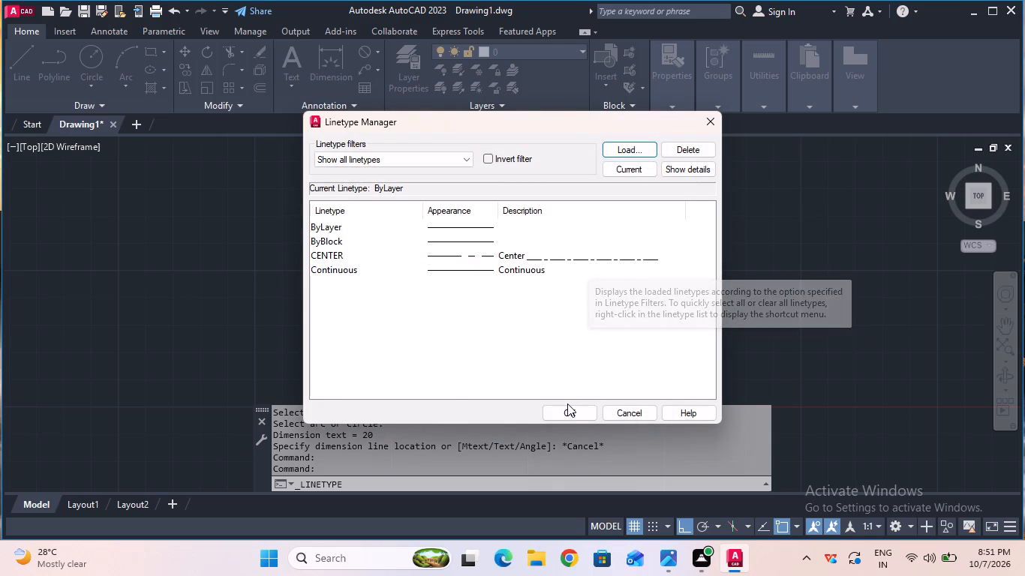
left_click(568, 410)
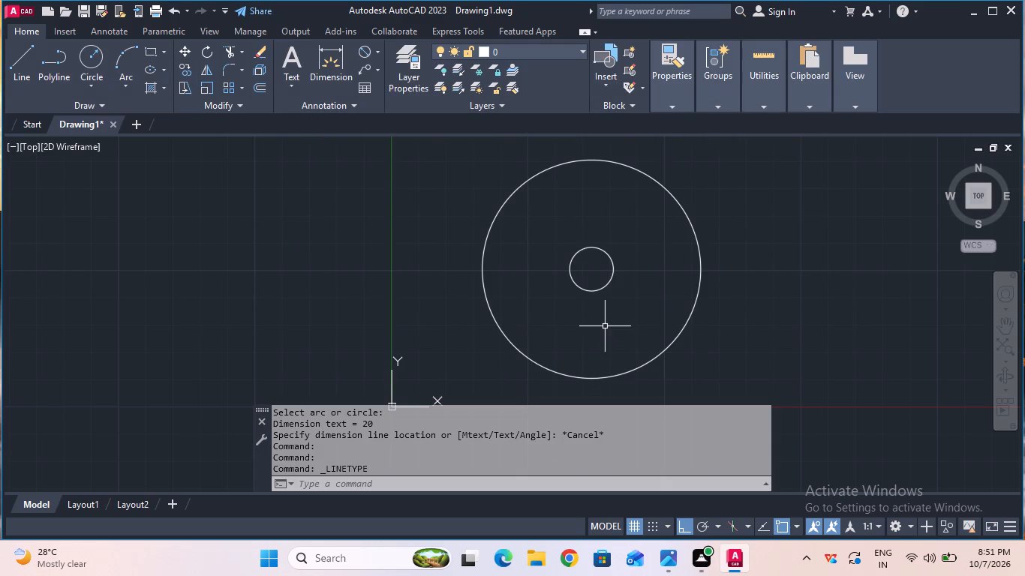
left_click(678, 108)
left_click(732, 155)
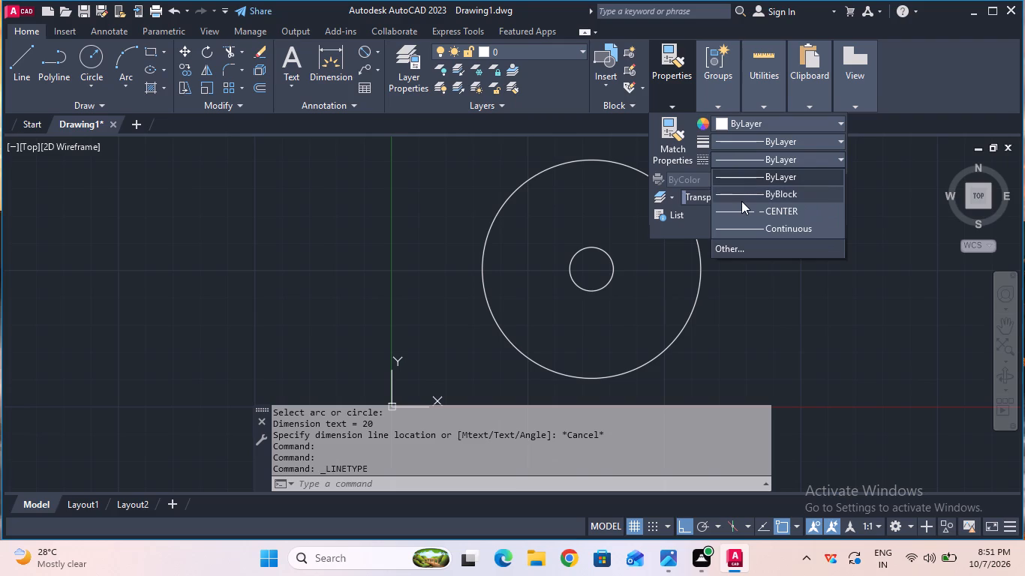
left_click(741, 208)
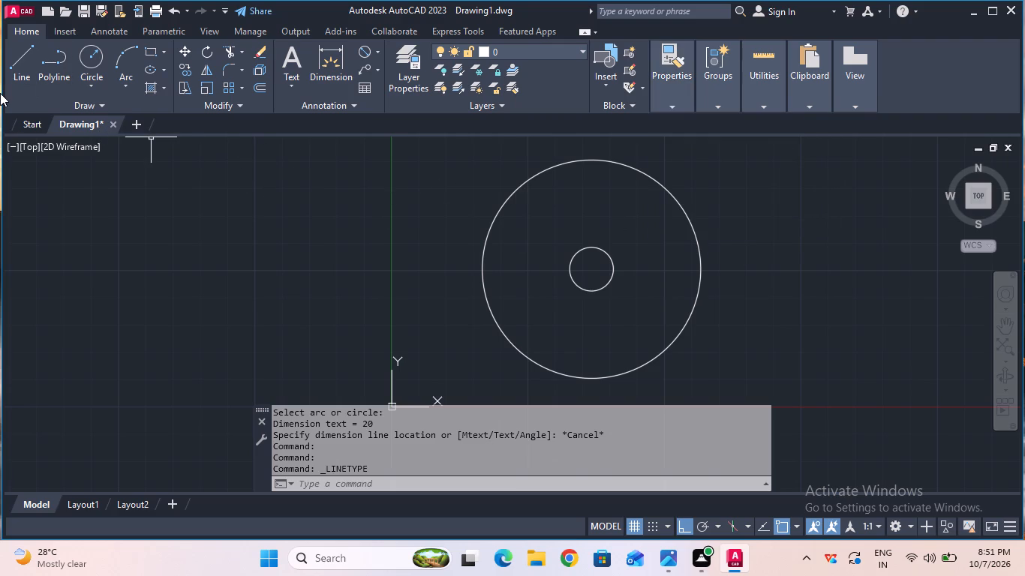
Start a vertical centre line from the common centre of the circles.
left_click(29, 65)
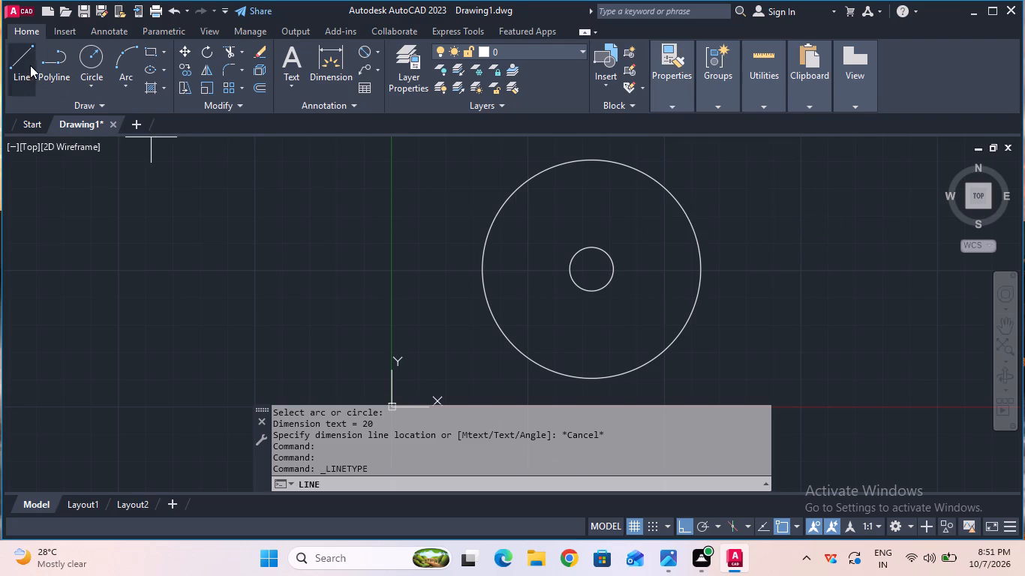
left_click(595, 267)
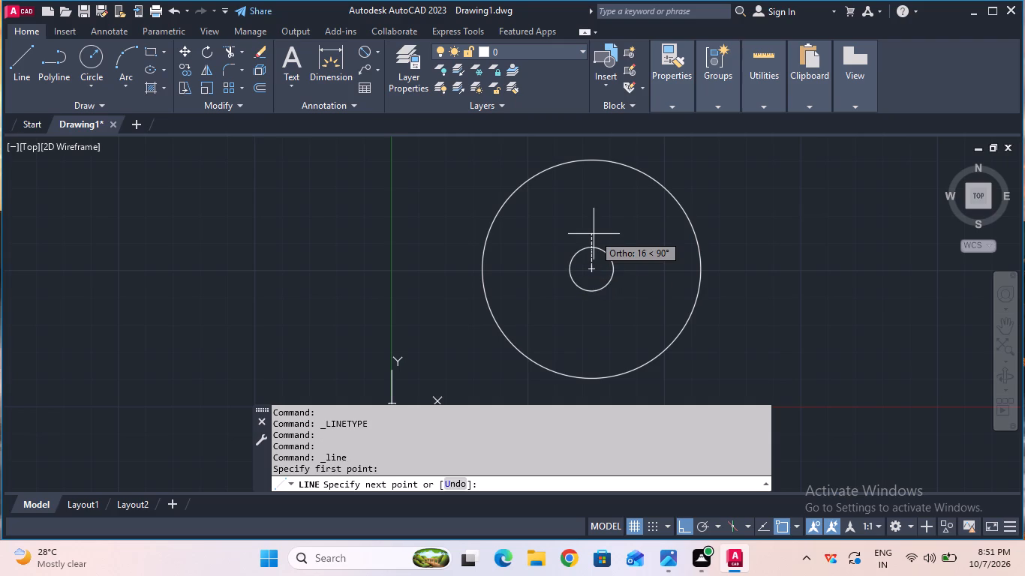
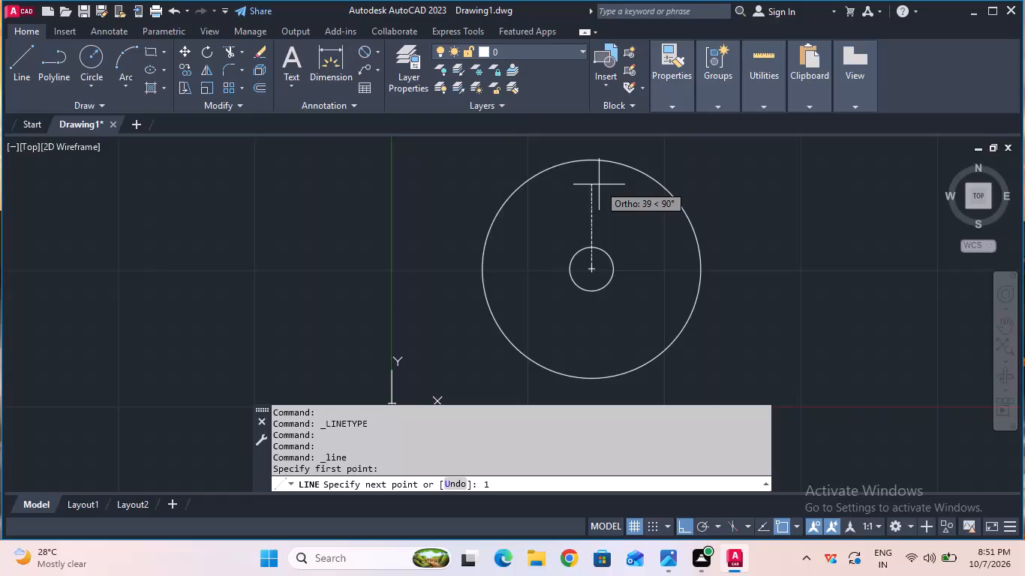
Draw vertical centre lines 18 mm upward and 18 mm downward from the common centre of the circles.
key("Return")
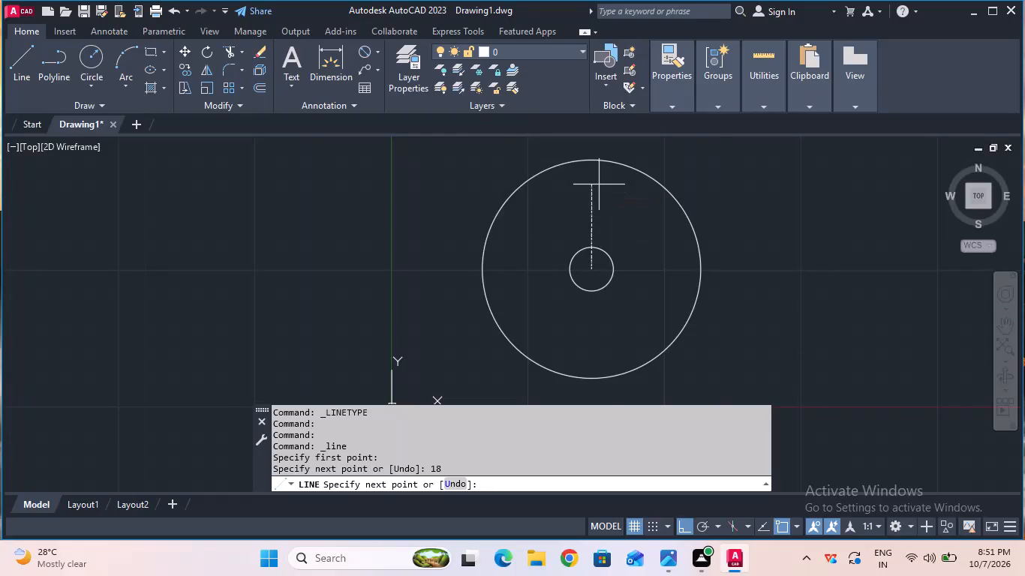
key("Escape")
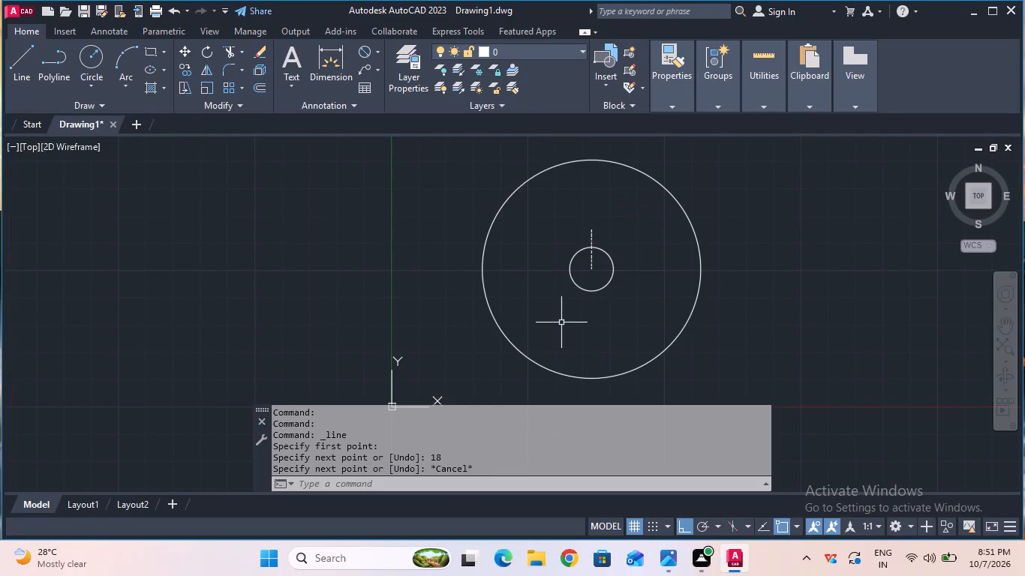
left_click(13, 82)
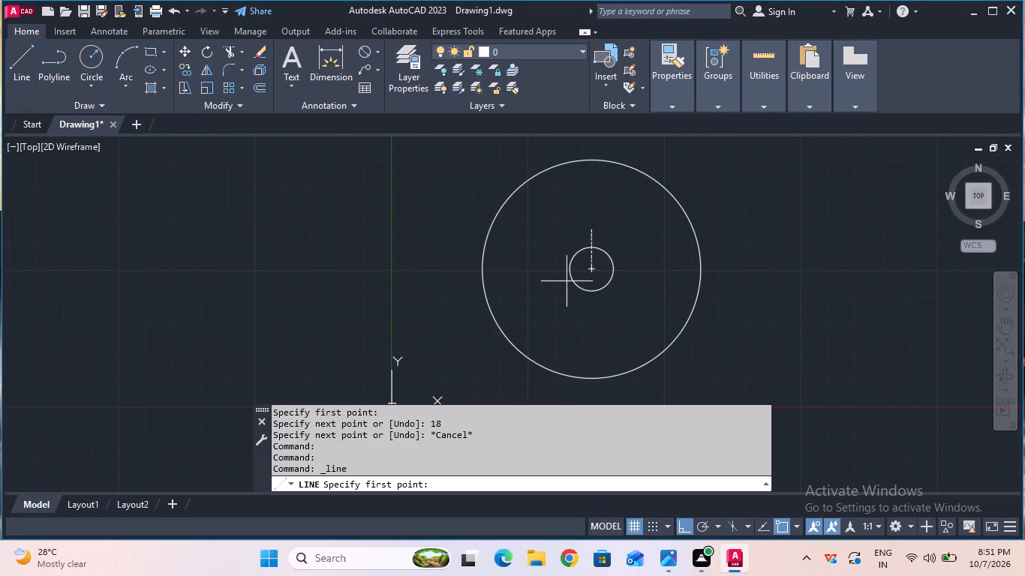
left_click(594, 271)
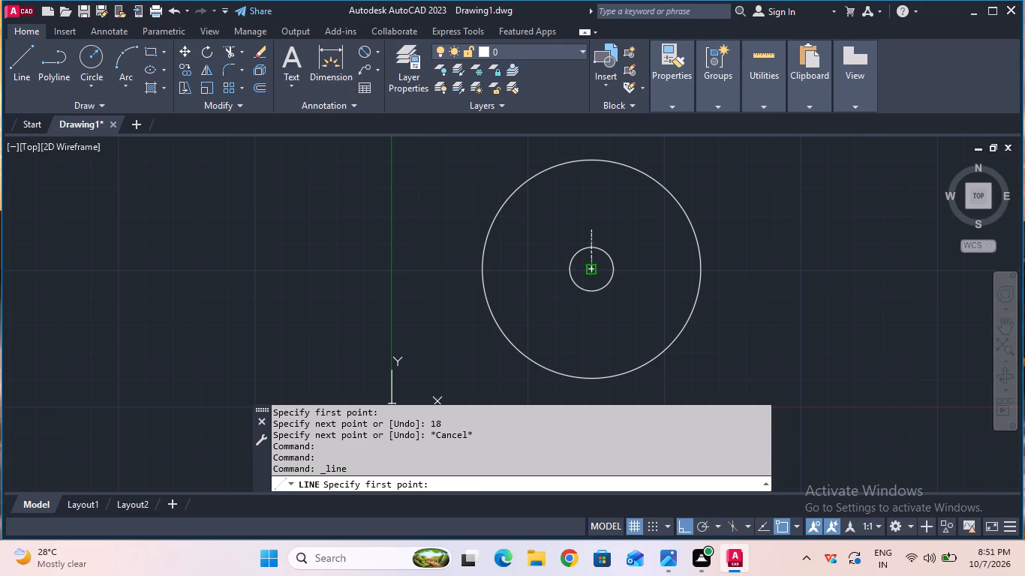
type("18")
key("Return")
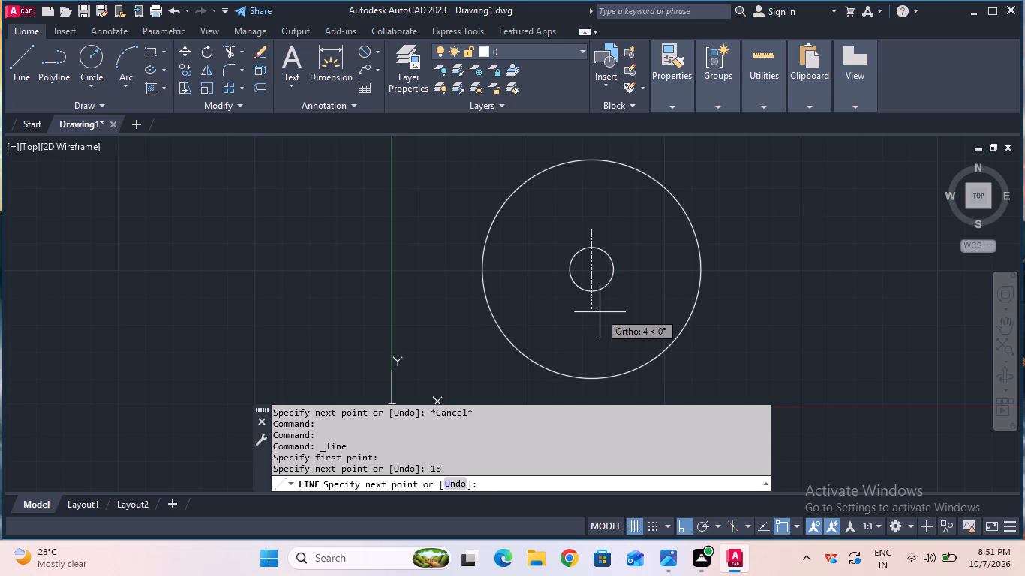
key("Escape")
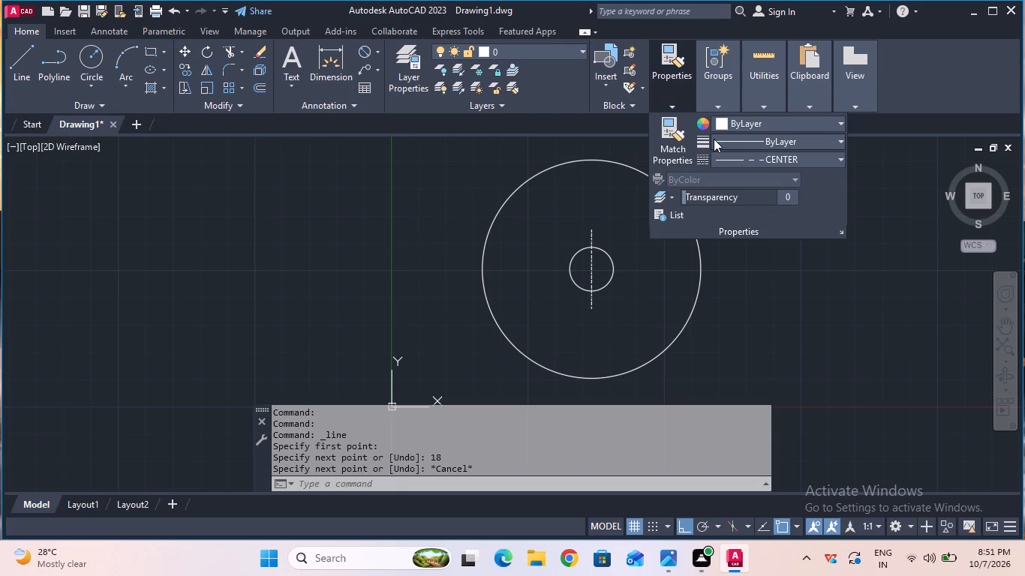
With the current linetype set to ByBlock, draw a circle of radius 6 mm at each outer end of the vertical centre lines.
left_click(722, 157)
double_click(731, 188)
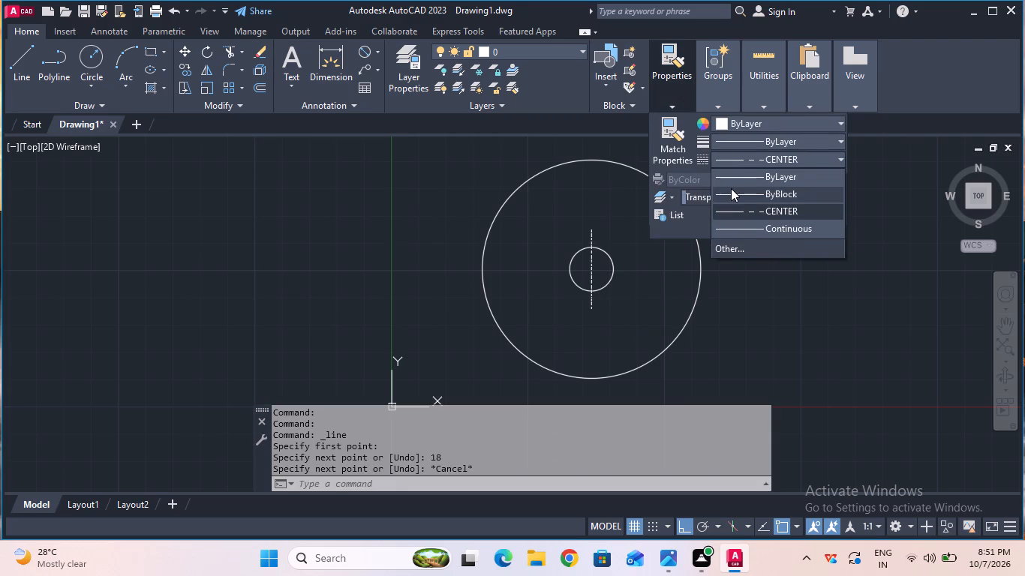
left_click(89, 69)
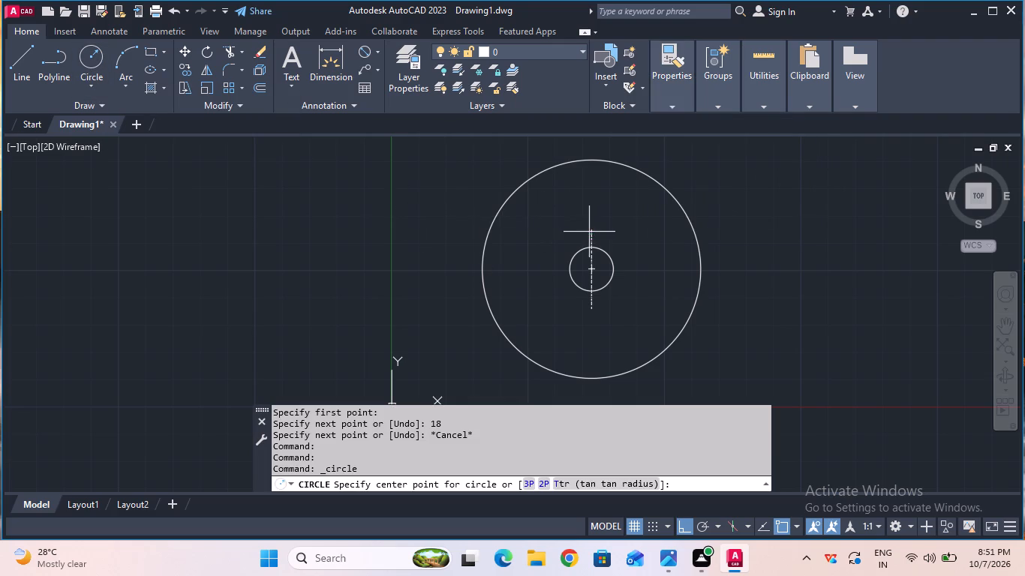
left_click(589, 232)
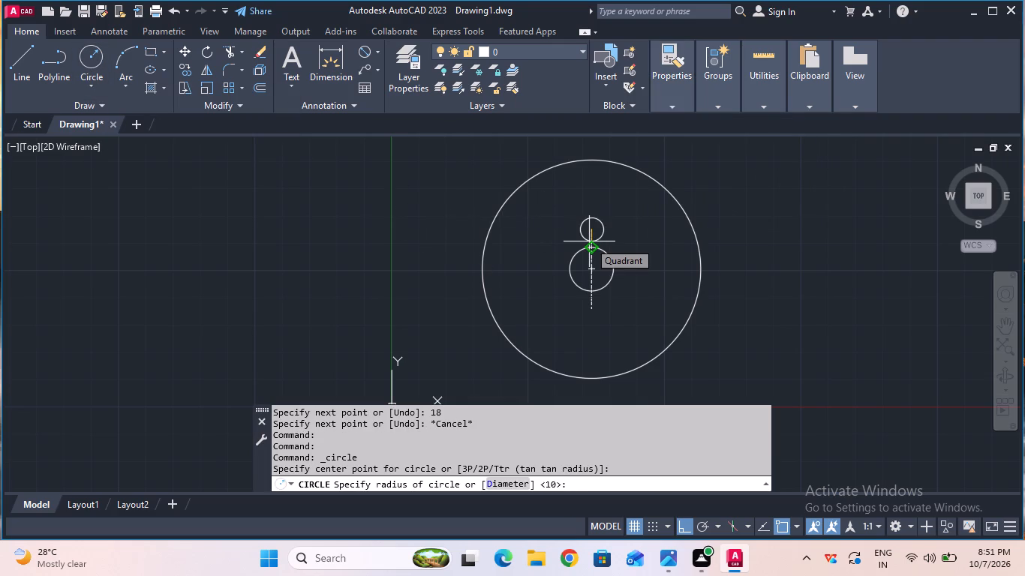
key("6")
key("Return")
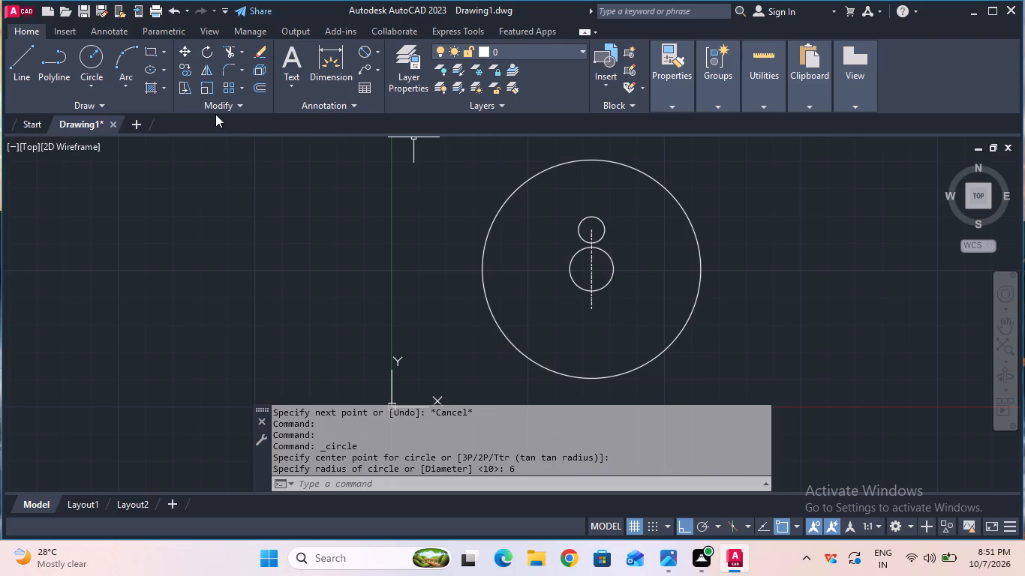
left_click(94, 70)
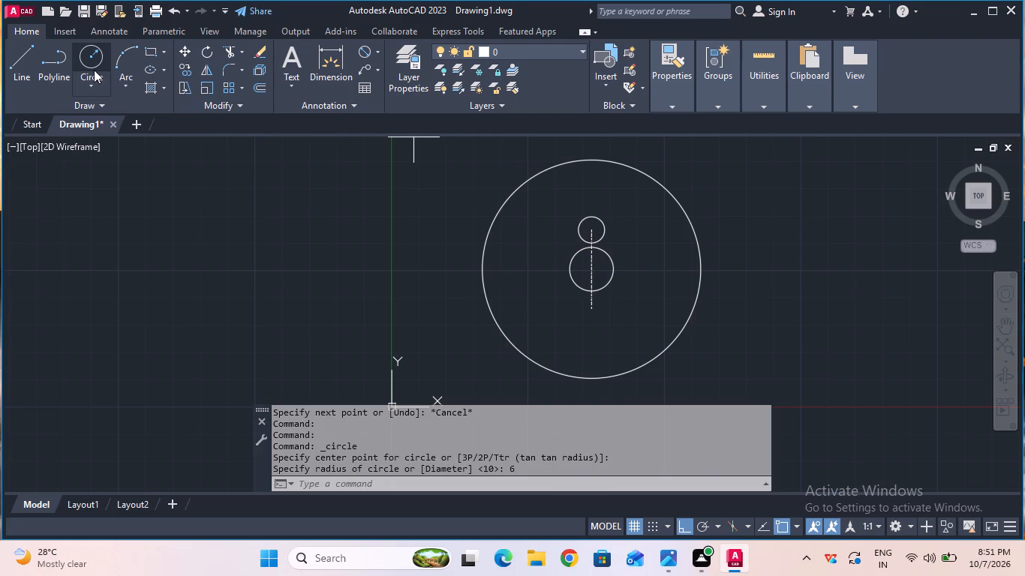
double_click(592, 312)
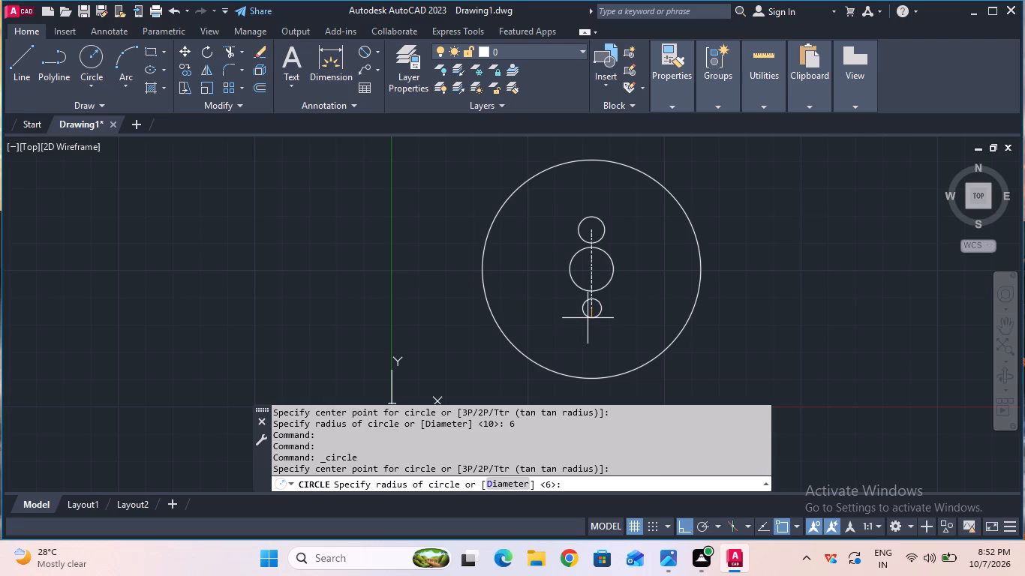
key("6")
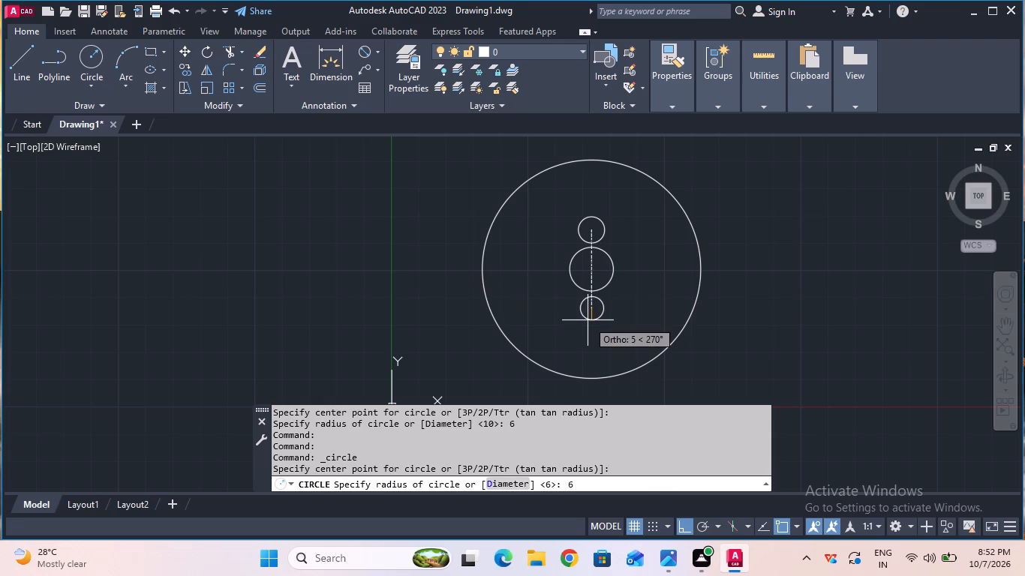
key("Return")
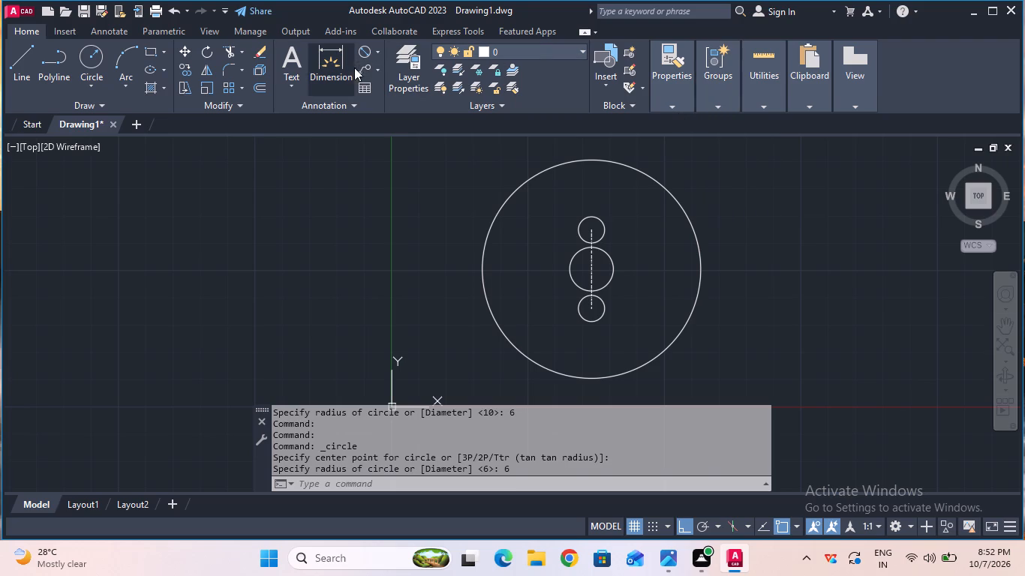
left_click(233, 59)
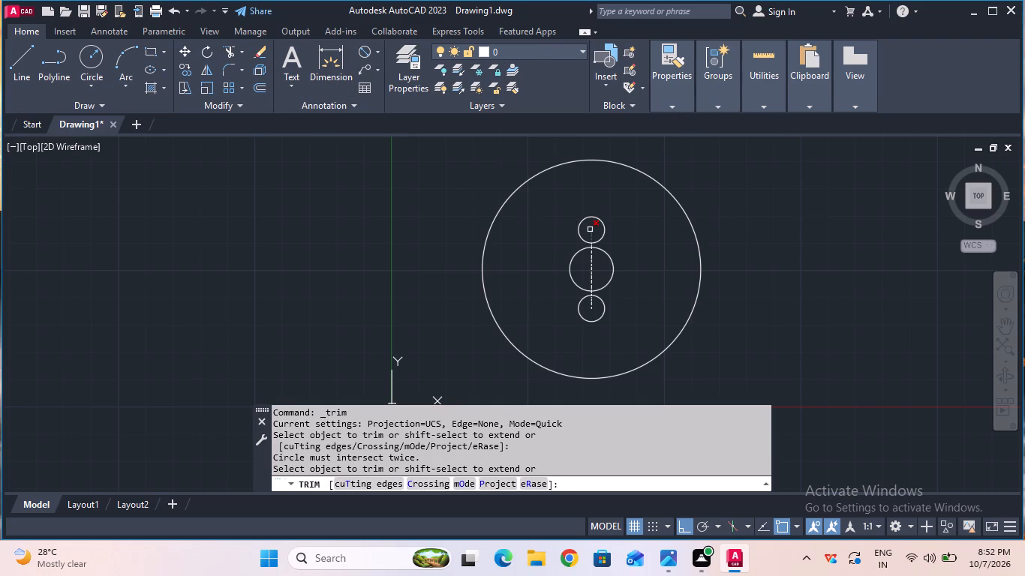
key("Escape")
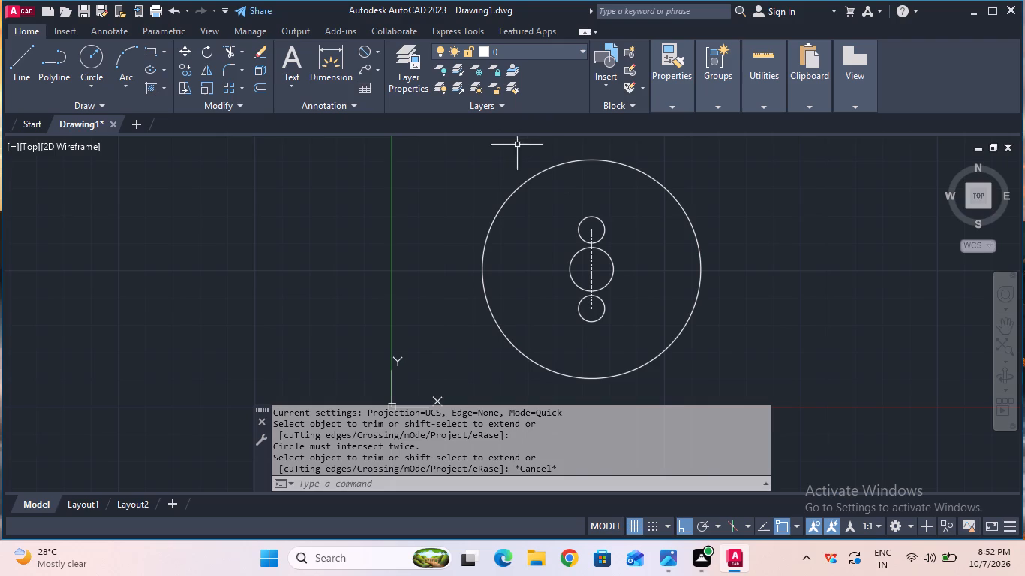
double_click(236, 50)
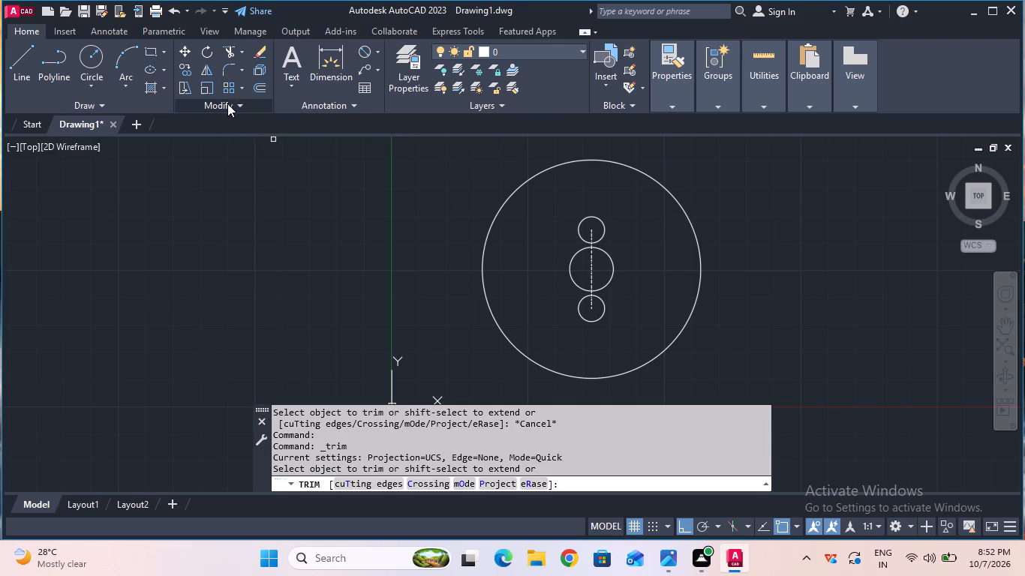
Extend both vertical centre lines up and down to the outer circle.
left_click(241, 53)
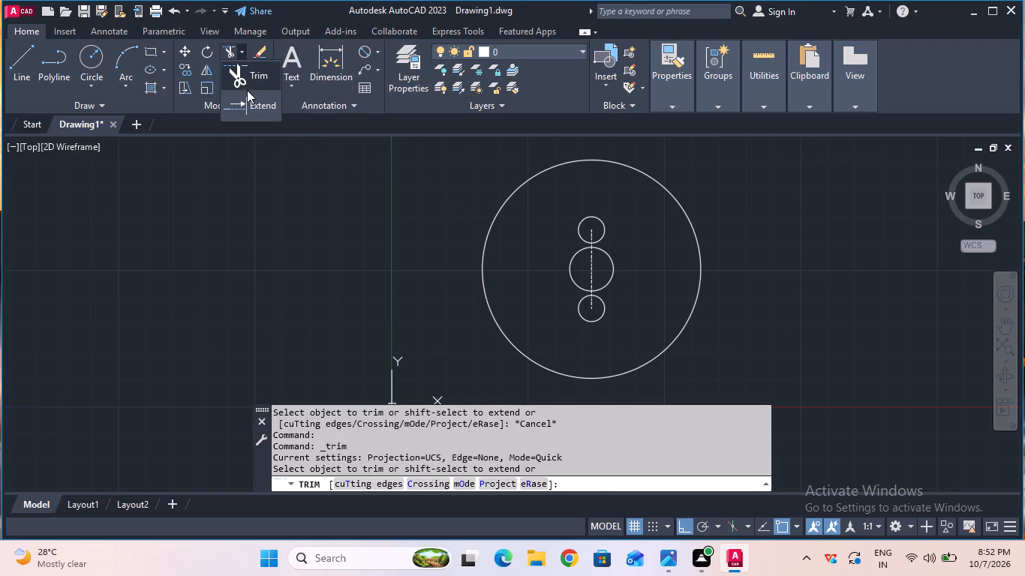
left_click(249, 95)
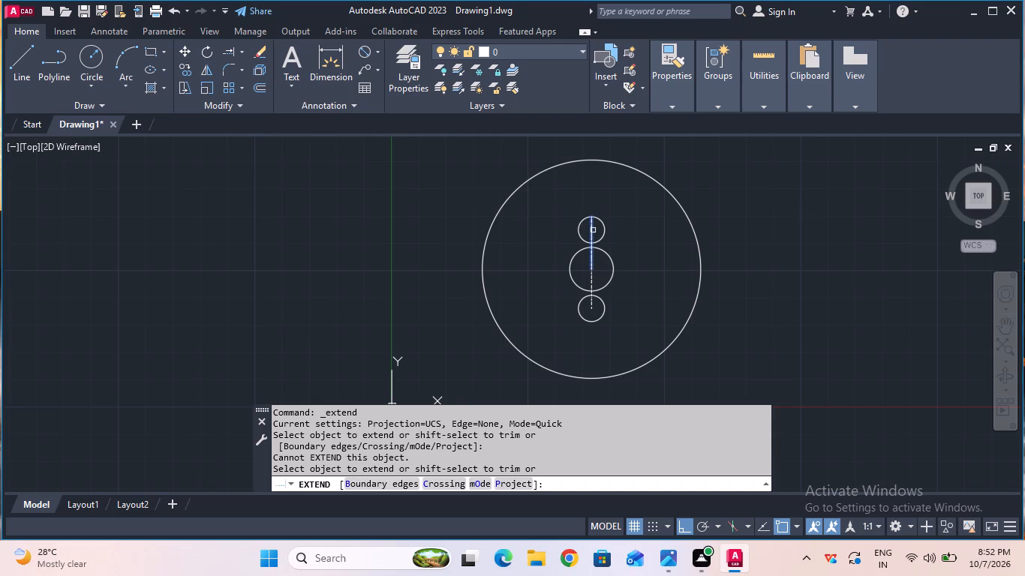
left_click(593, 230)
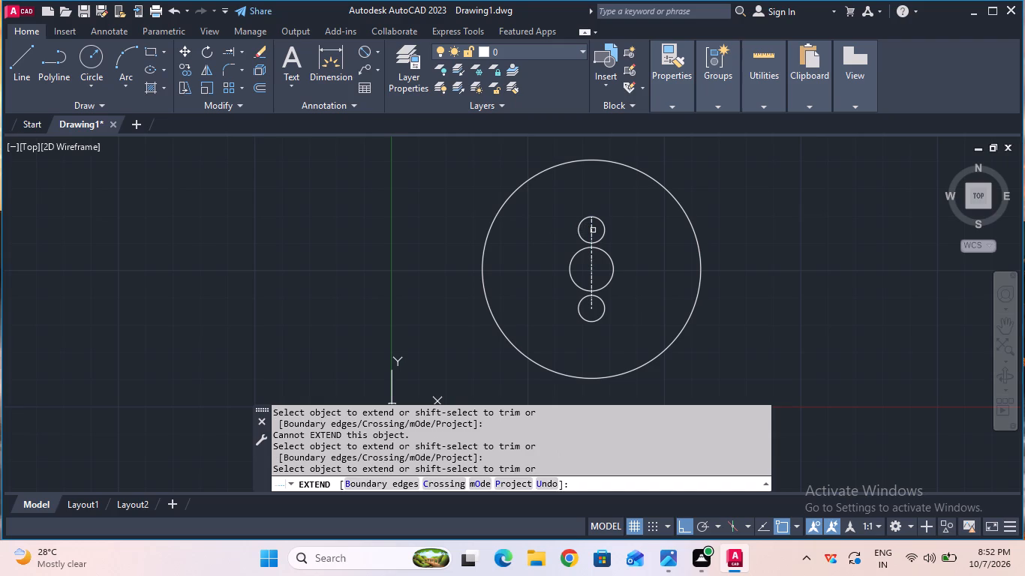
left_click(591, 235)
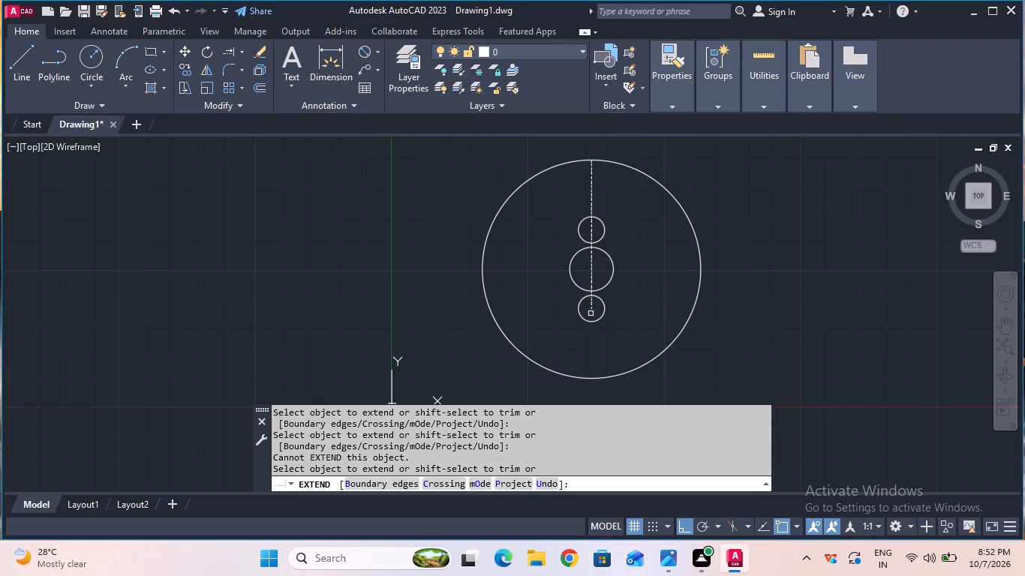
double_click(591, 306)
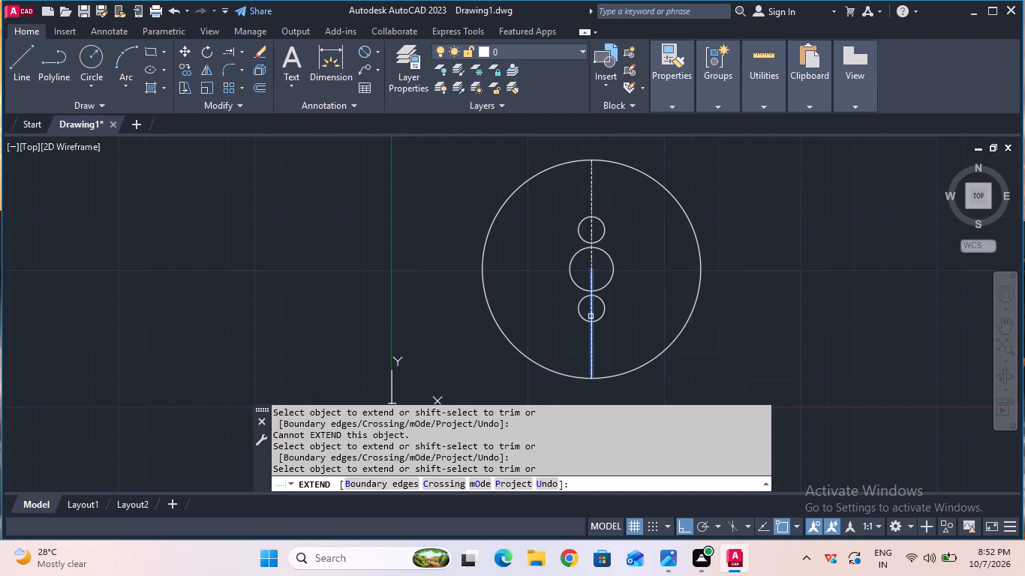
left_click(591, 316)
key("Escape")
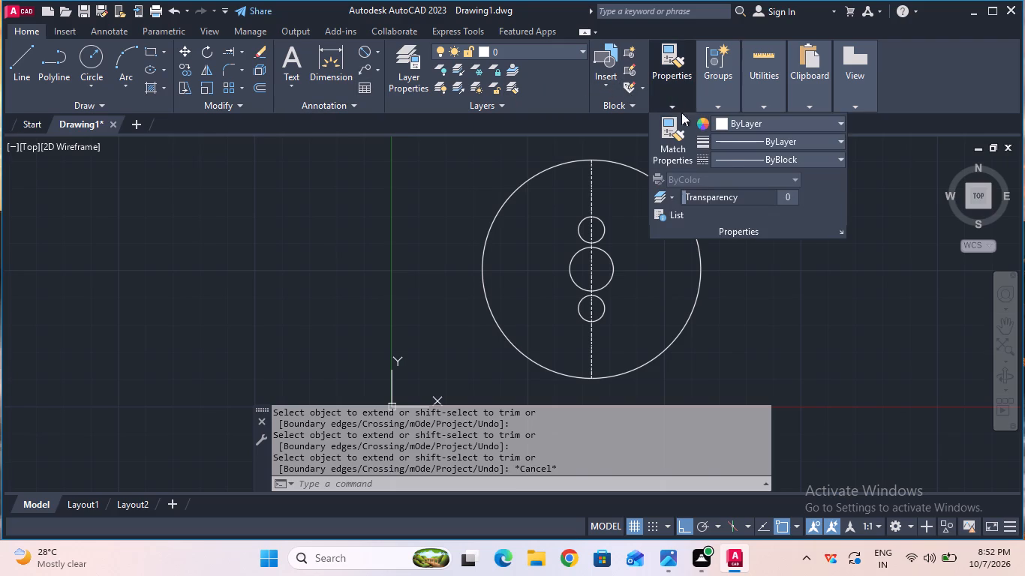
Make CENTER the current linetype.
left_click(732, 160)
left_click(741, 217)
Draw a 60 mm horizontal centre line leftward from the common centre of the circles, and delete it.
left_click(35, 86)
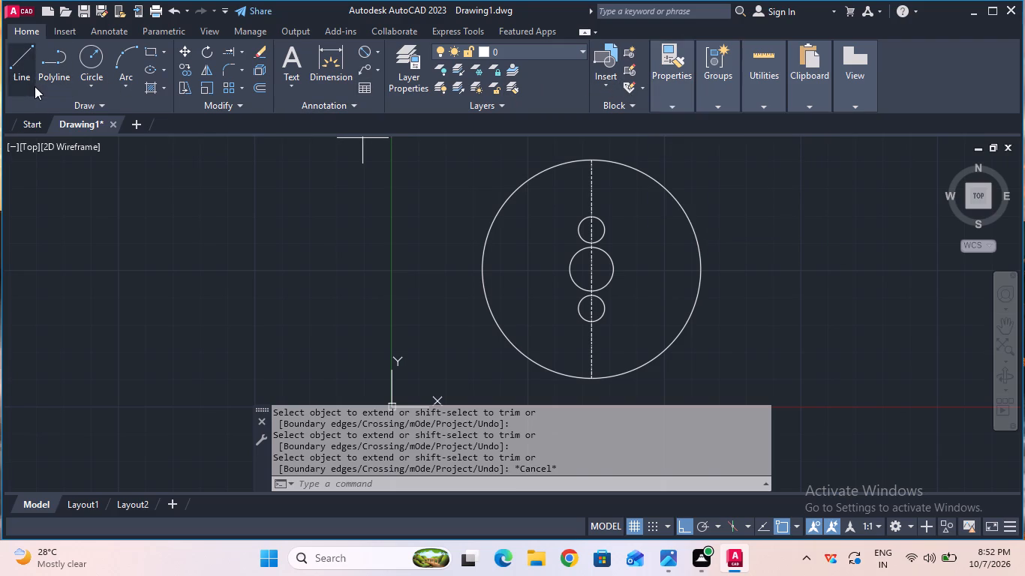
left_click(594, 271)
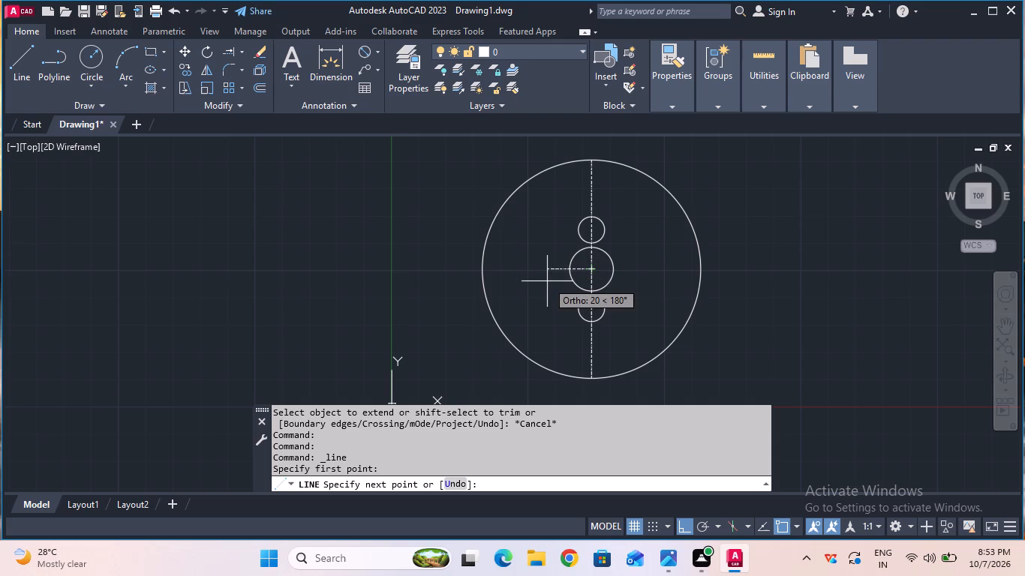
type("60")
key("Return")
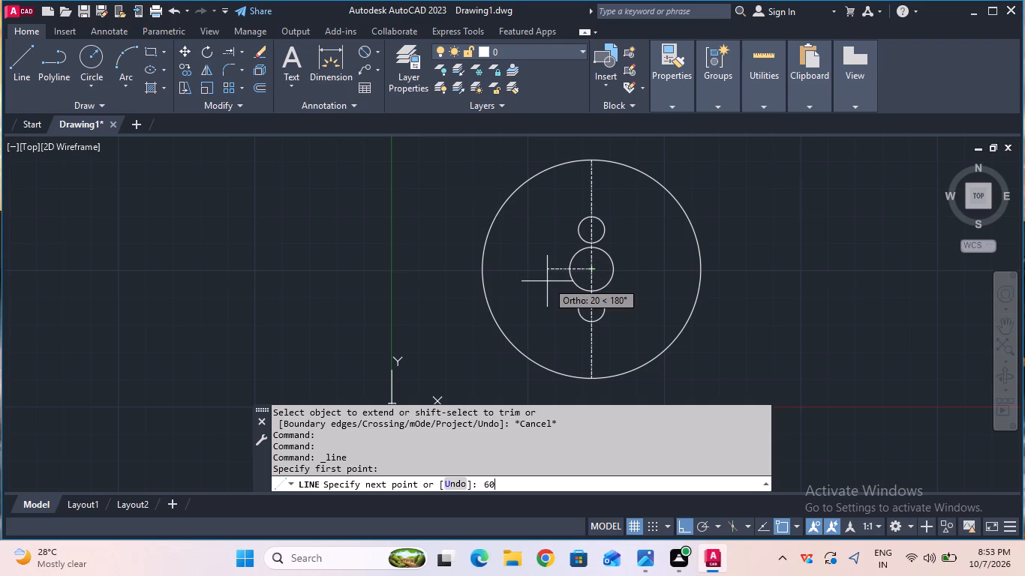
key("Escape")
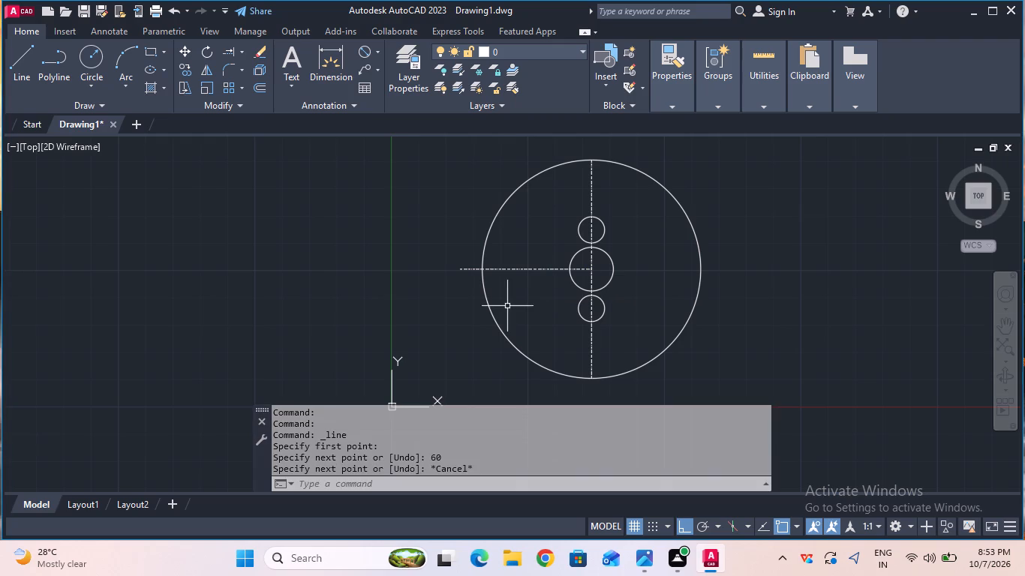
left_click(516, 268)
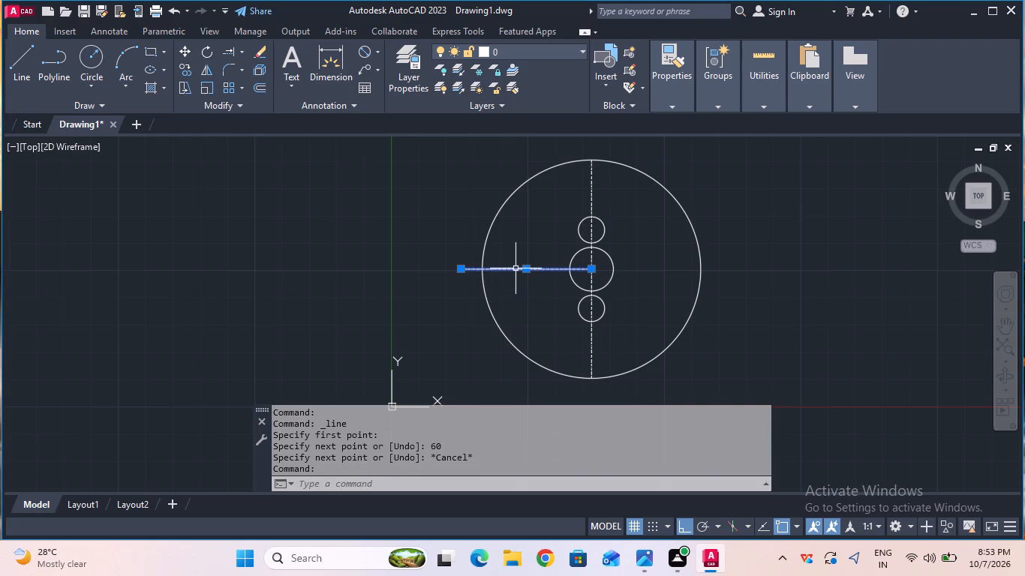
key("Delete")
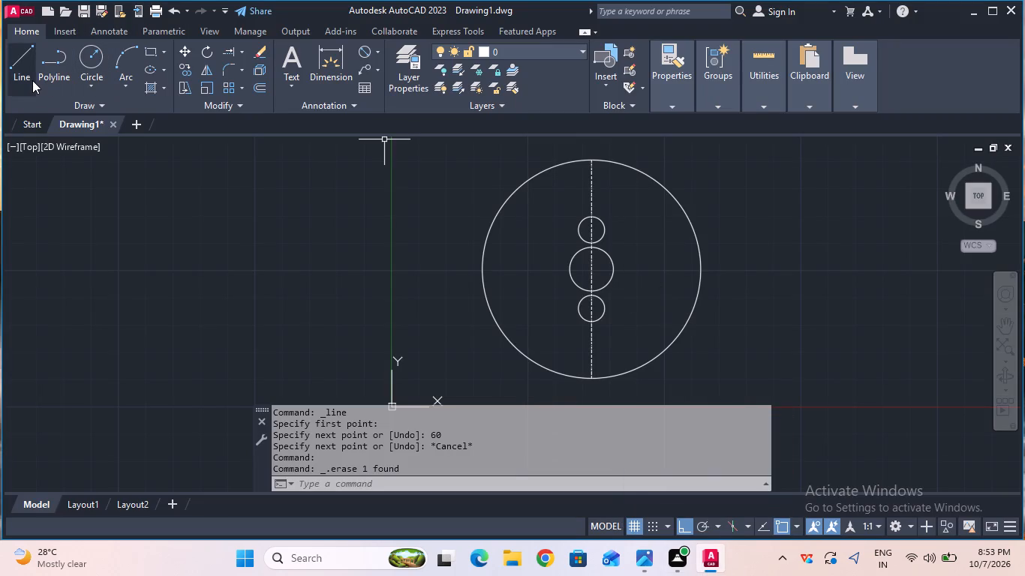
Draw a 30 mm horizontal centre line leftward from the common centre of the circles.
left_click(31, 80)
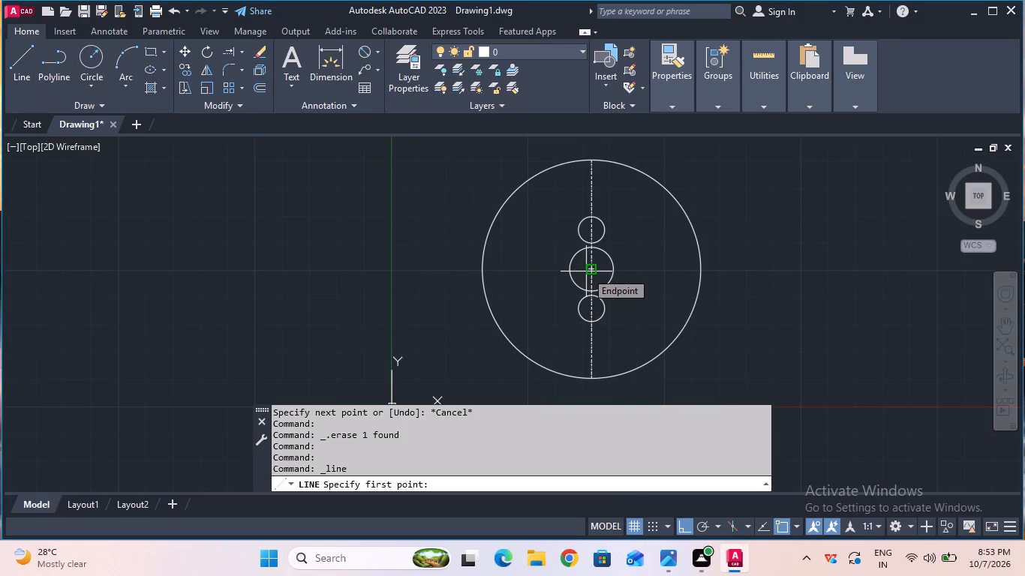
left_click(589, 271)
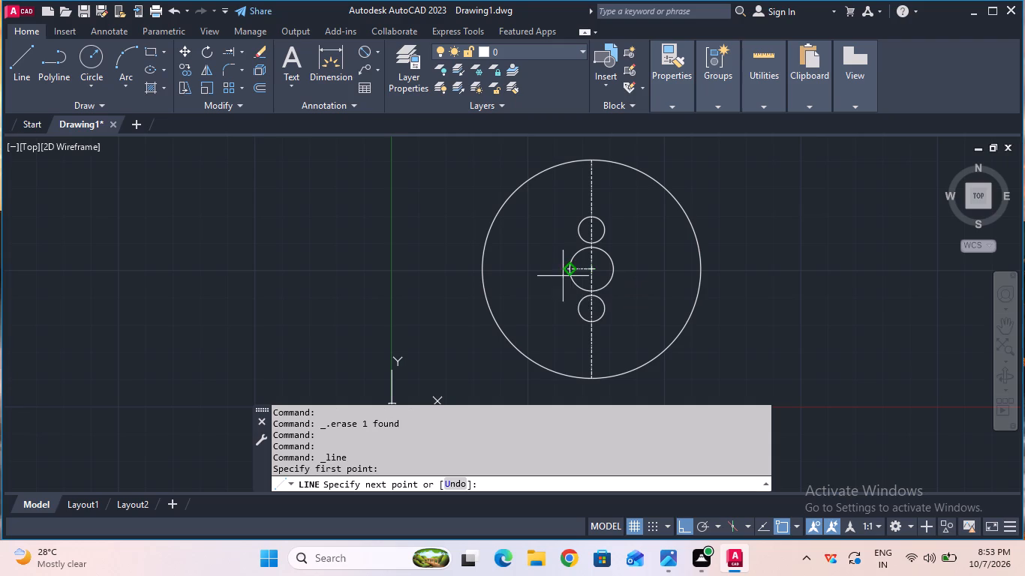
type("30")
key("Return")
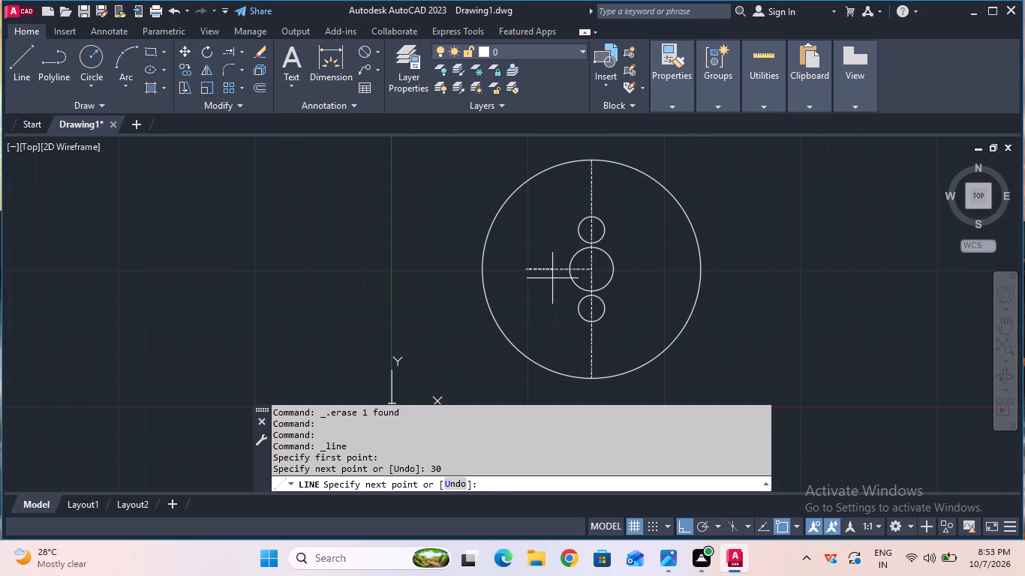
key("Escape")
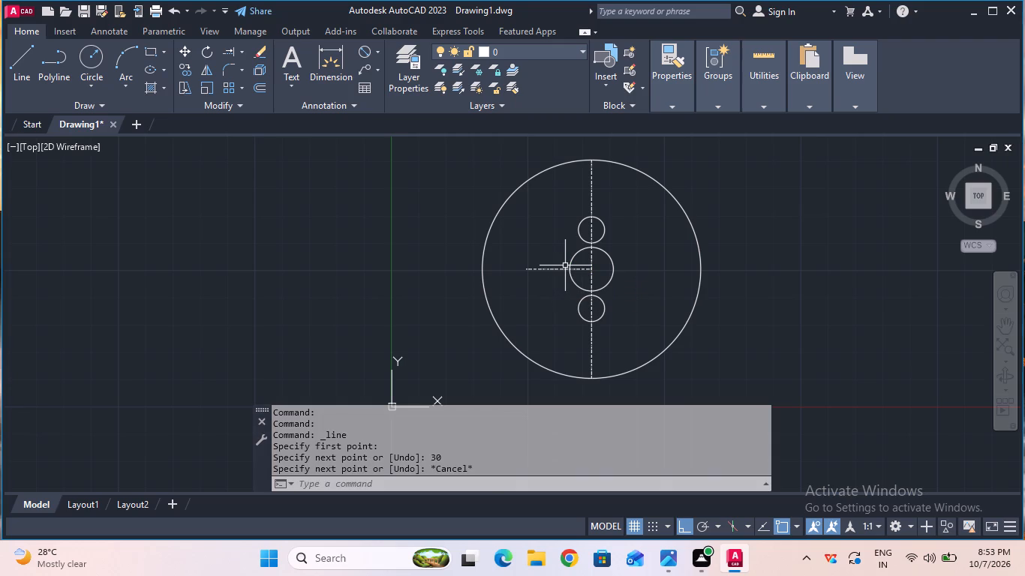
Draw a 30 mm horizontal centre line rightward from the common centre of the circles.
left_click(31, 68)
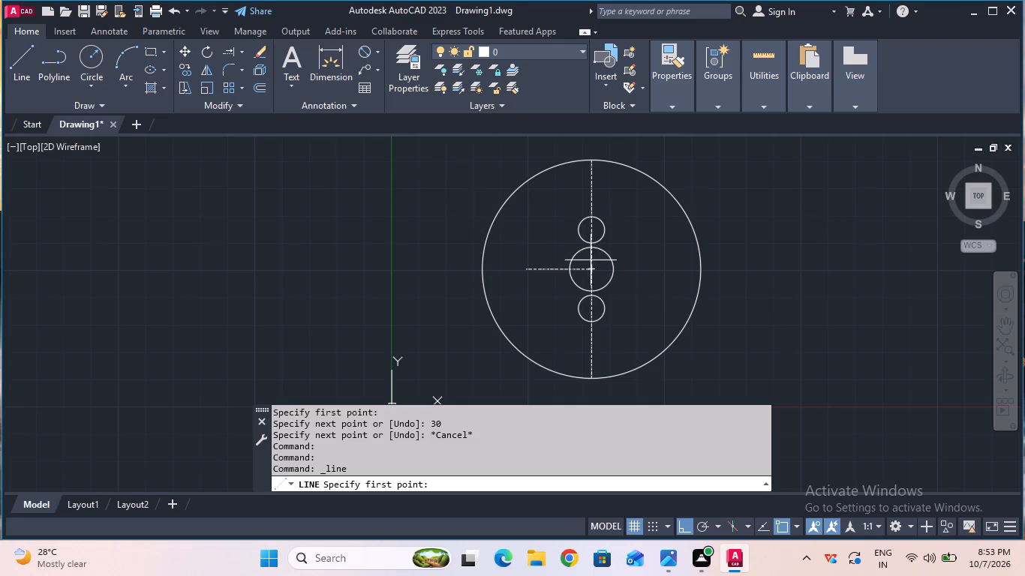
left_click(593, 267)
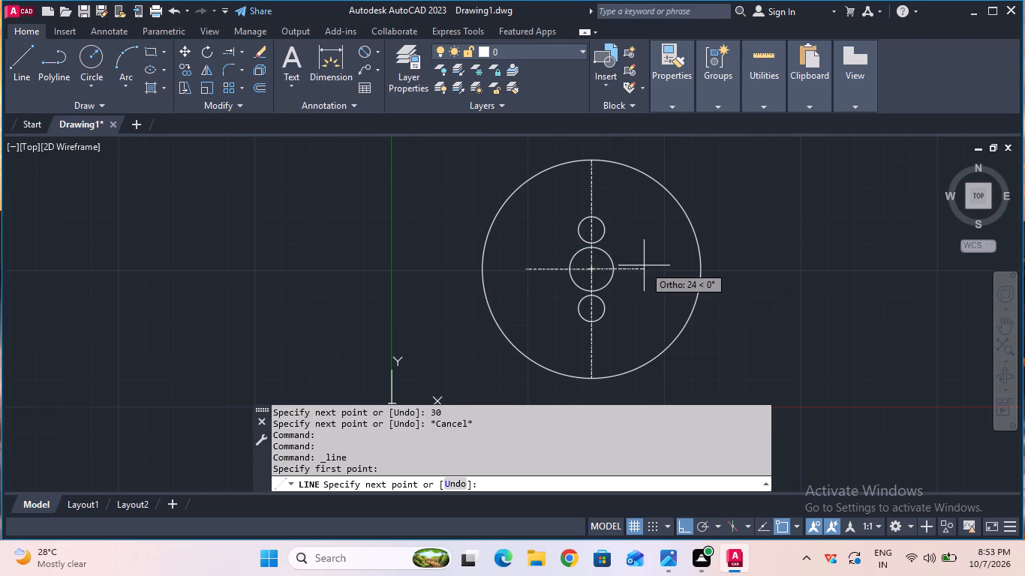
key("3")
key("0")
key("Return")
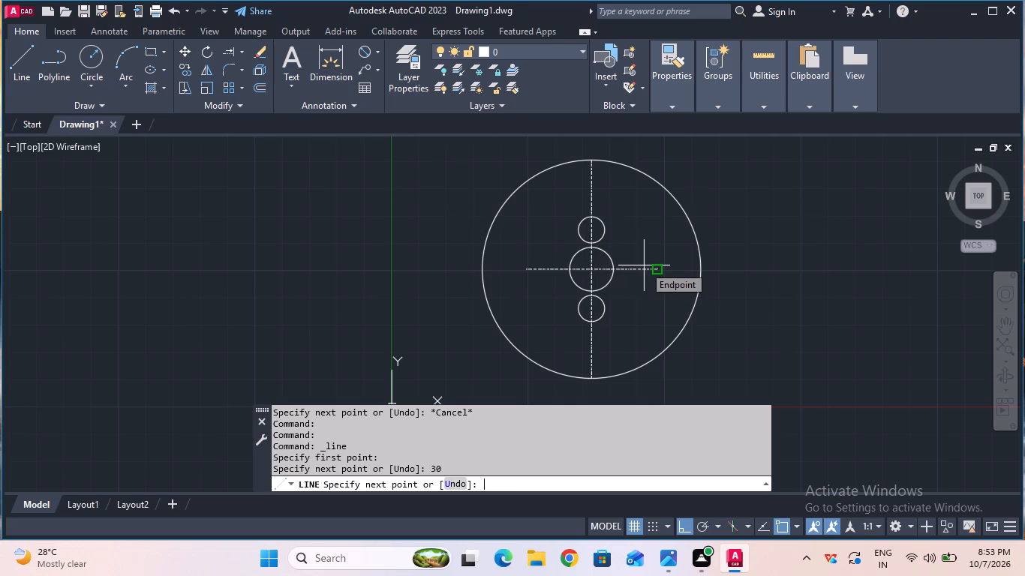
key("Escape")
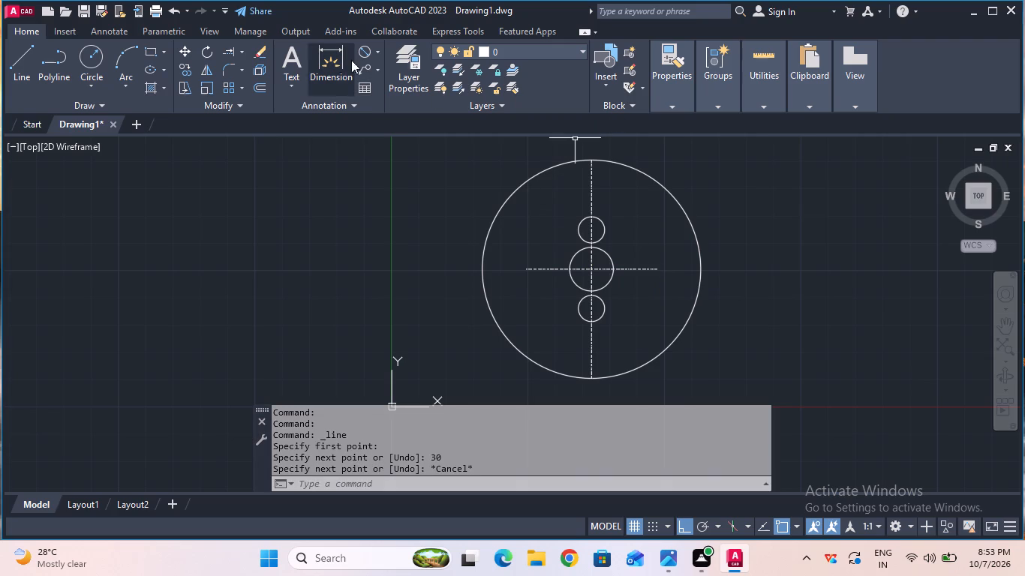
Check the overall length of the two horizontal centre lines with a linear dimension, without placing it.
left_click(377, 49)
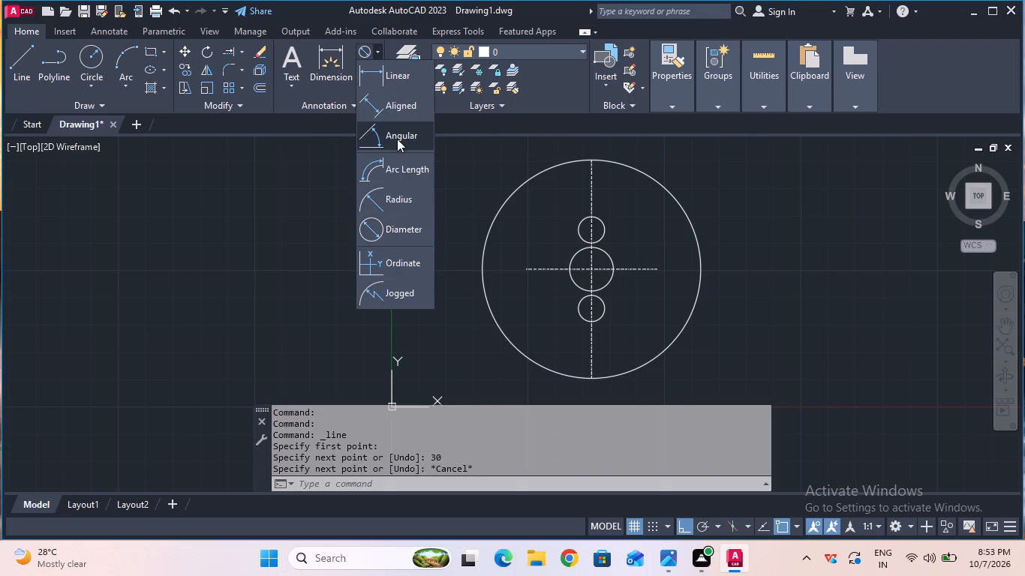
left_click(410, 79)
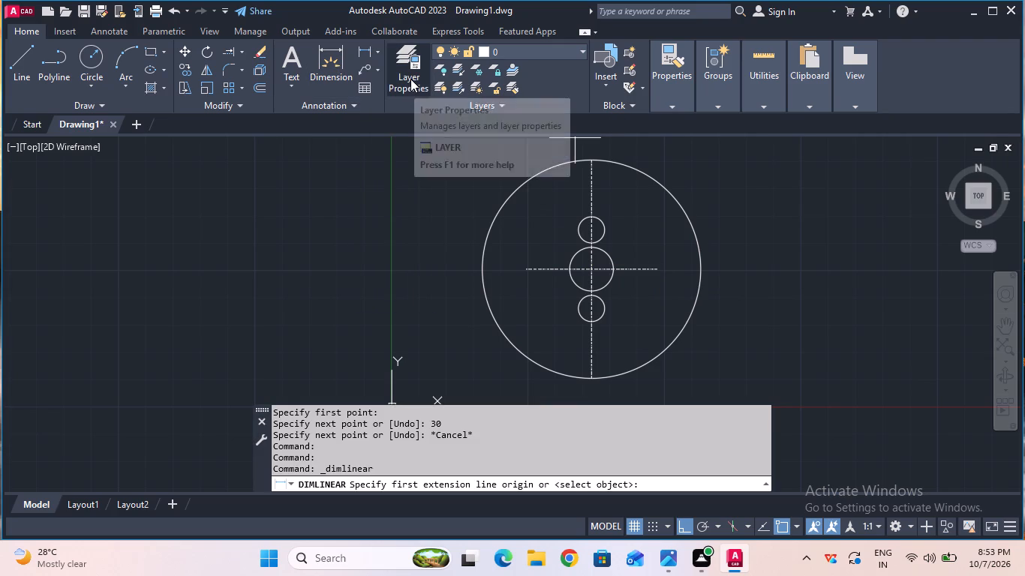
left_click(528, 273)
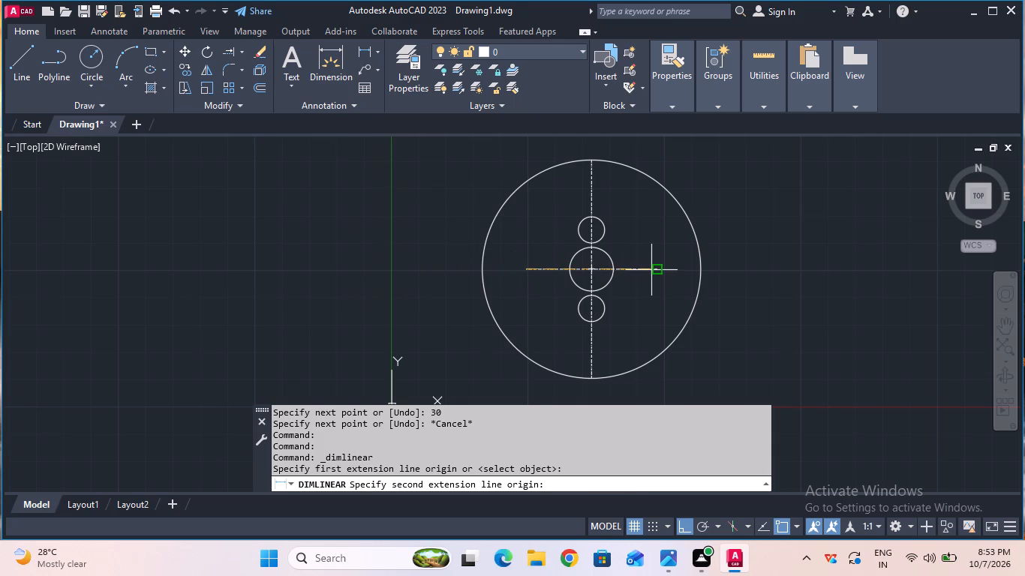
left_click(658, 268)
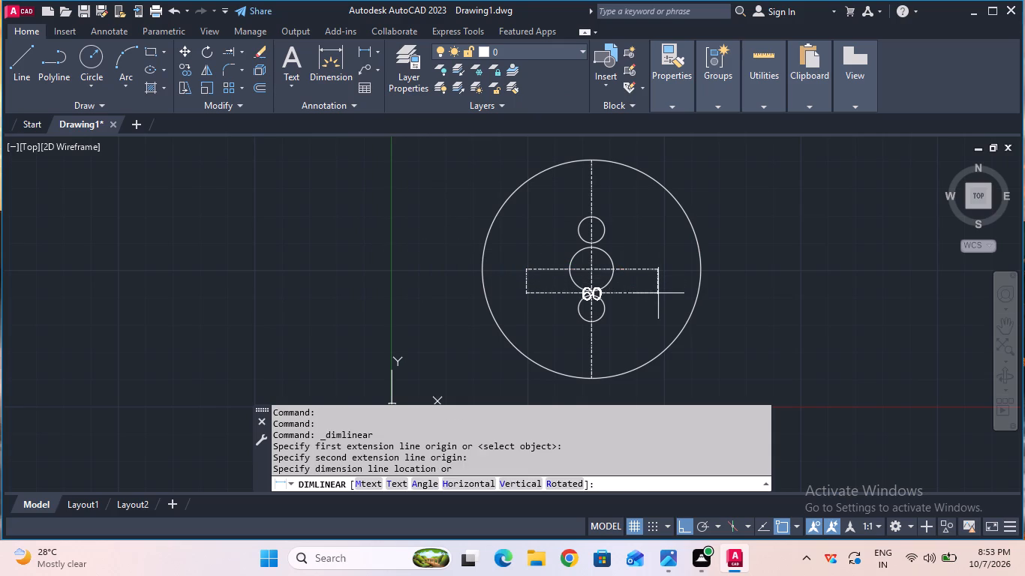
key("Escape")
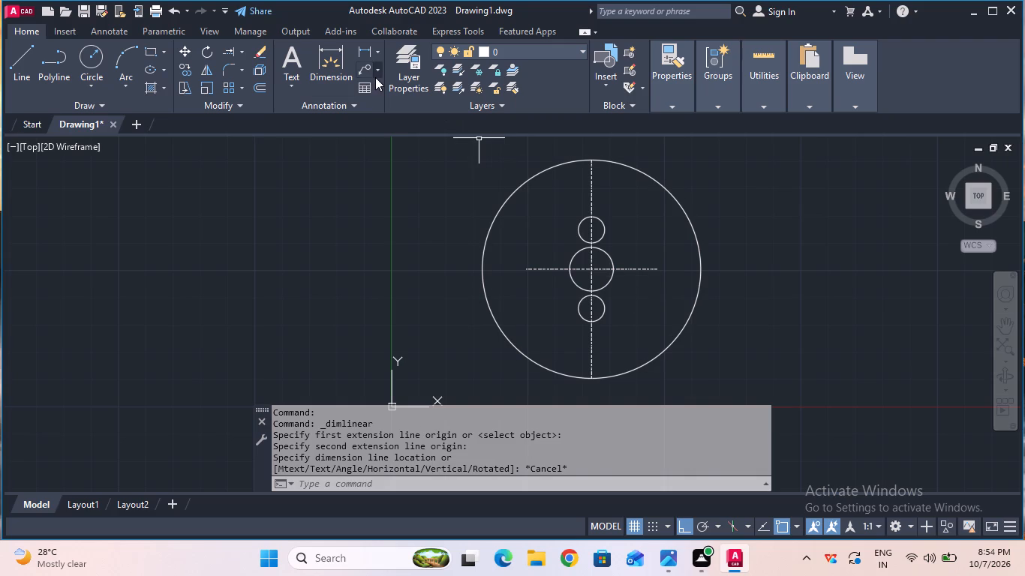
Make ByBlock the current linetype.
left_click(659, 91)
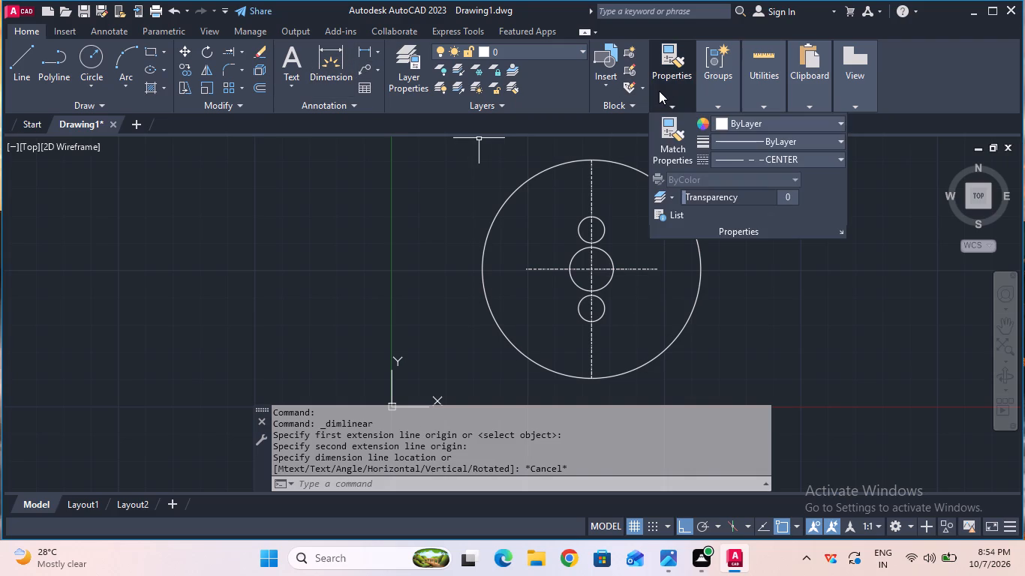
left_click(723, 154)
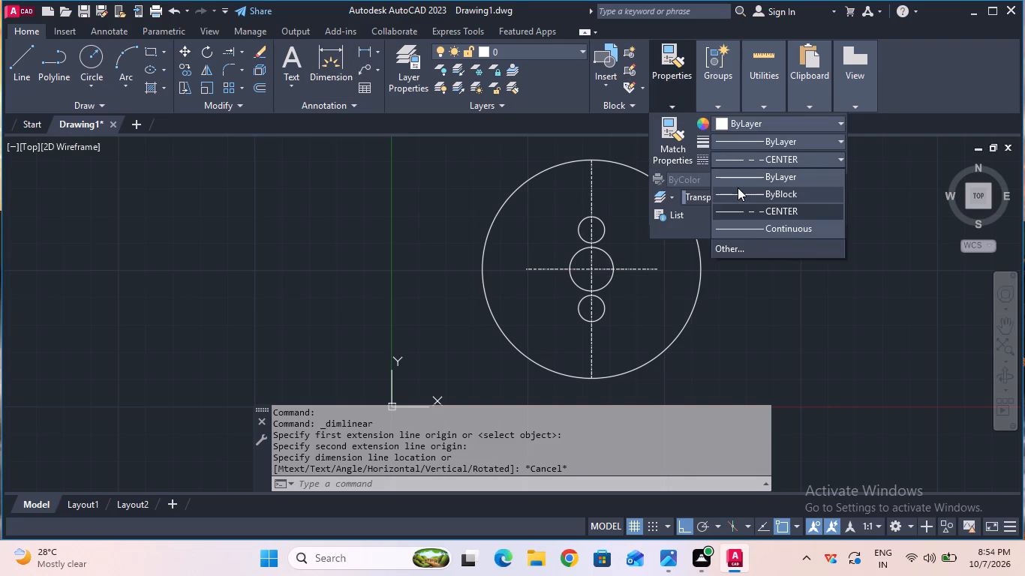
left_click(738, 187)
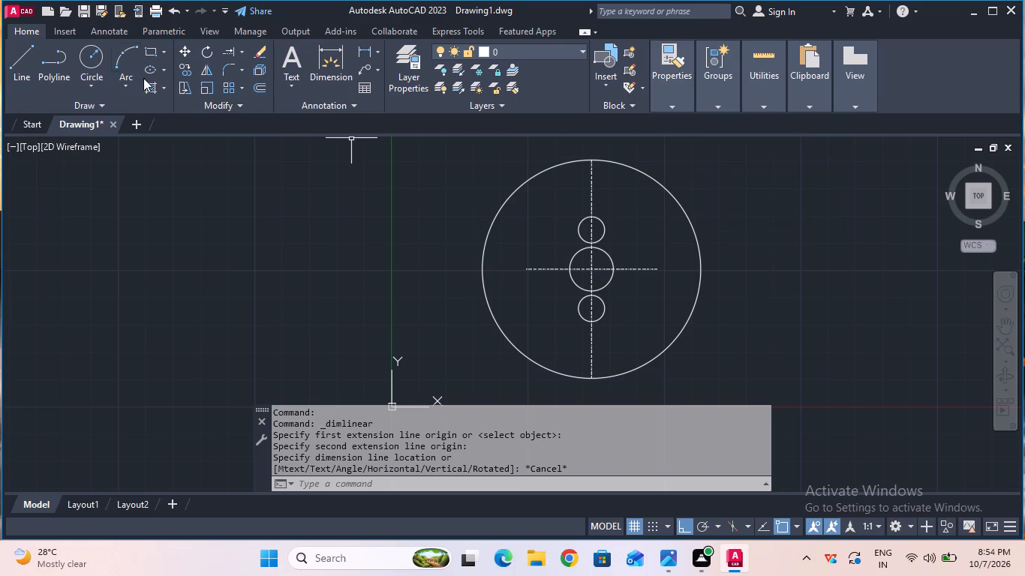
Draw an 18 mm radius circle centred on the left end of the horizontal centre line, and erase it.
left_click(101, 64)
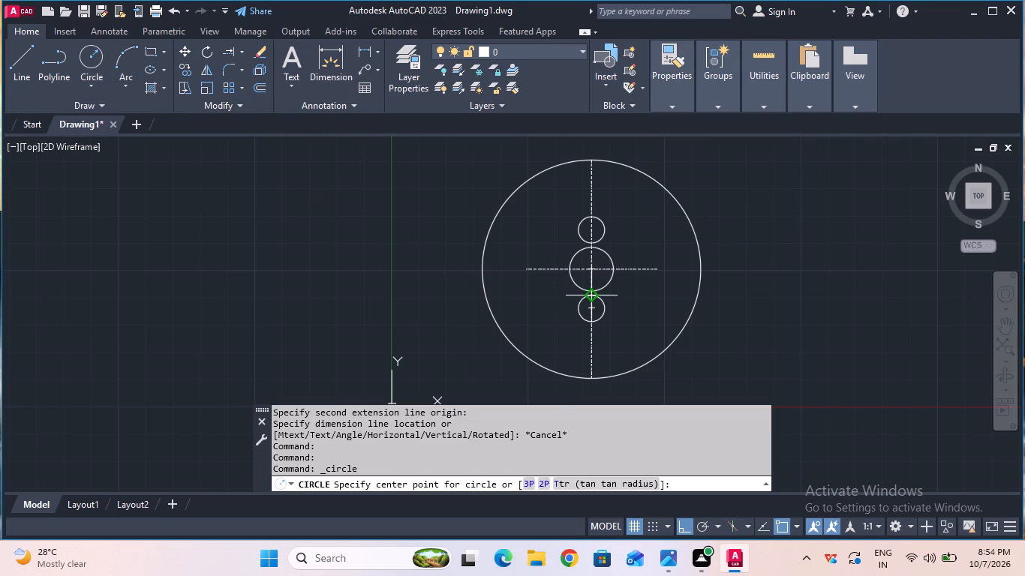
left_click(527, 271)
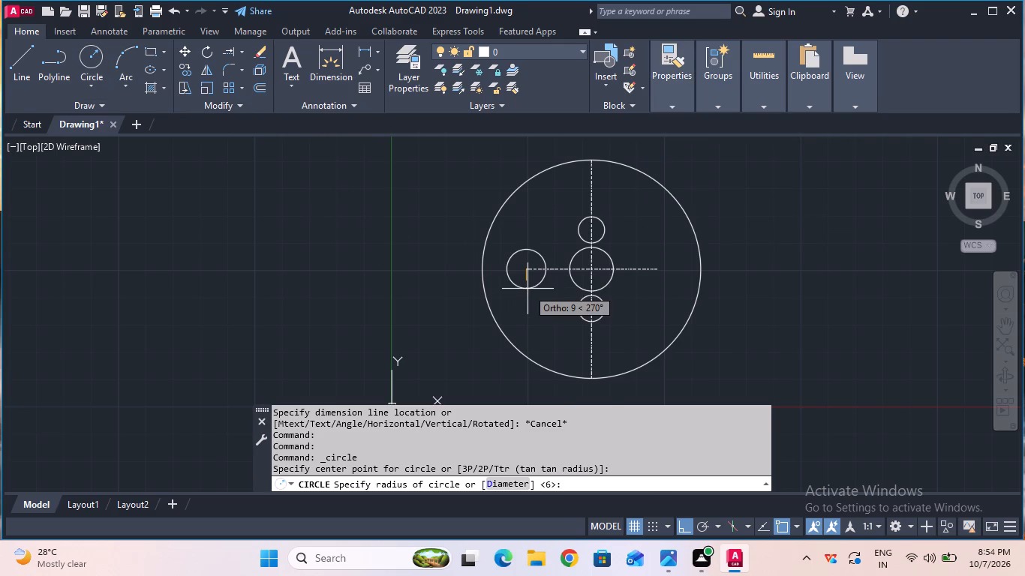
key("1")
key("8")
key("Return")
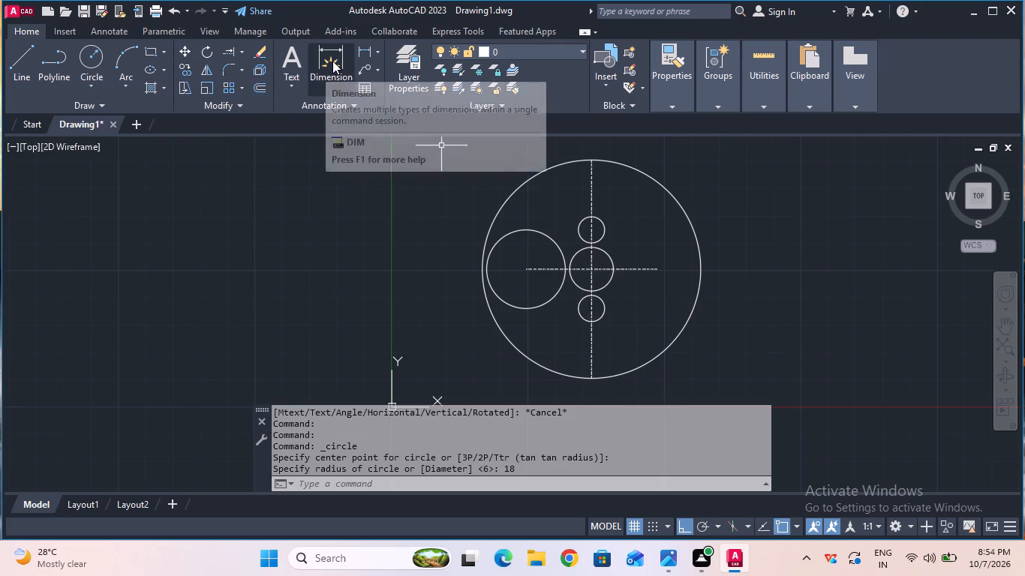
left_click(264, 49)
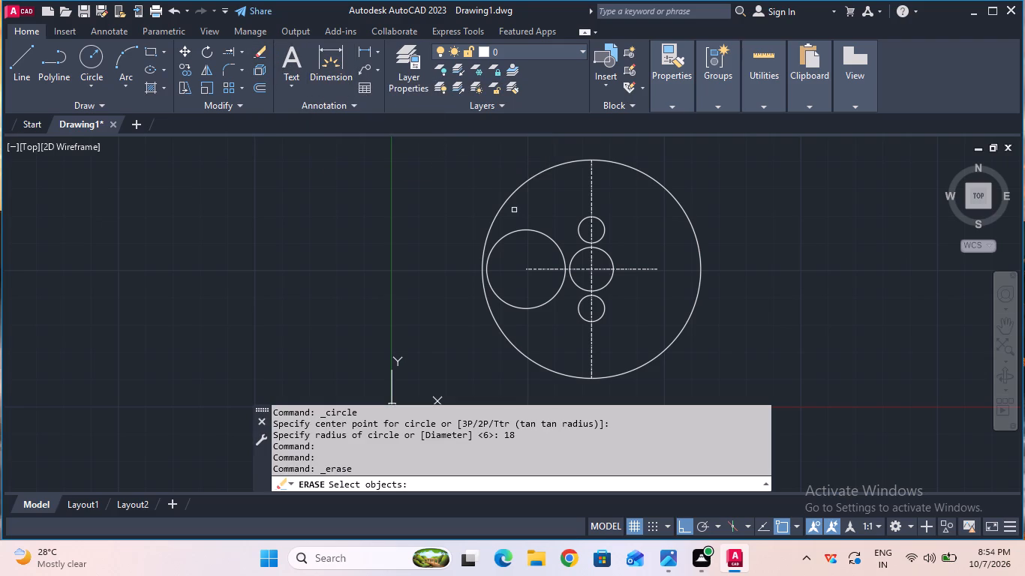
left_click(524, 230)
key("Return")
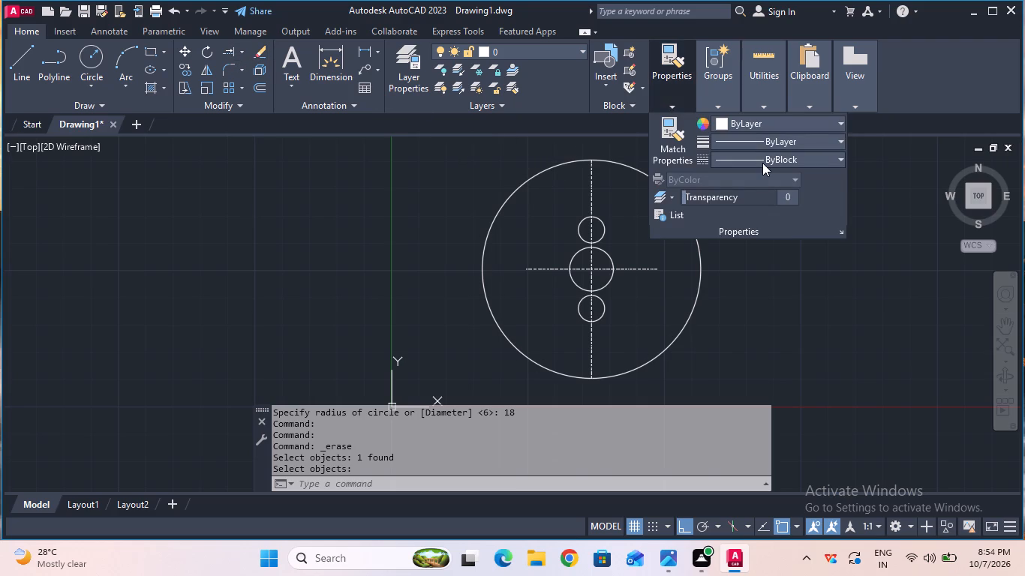
Make CENTER the current linetype.
left_click(762, 161)
left_click(765, 205)
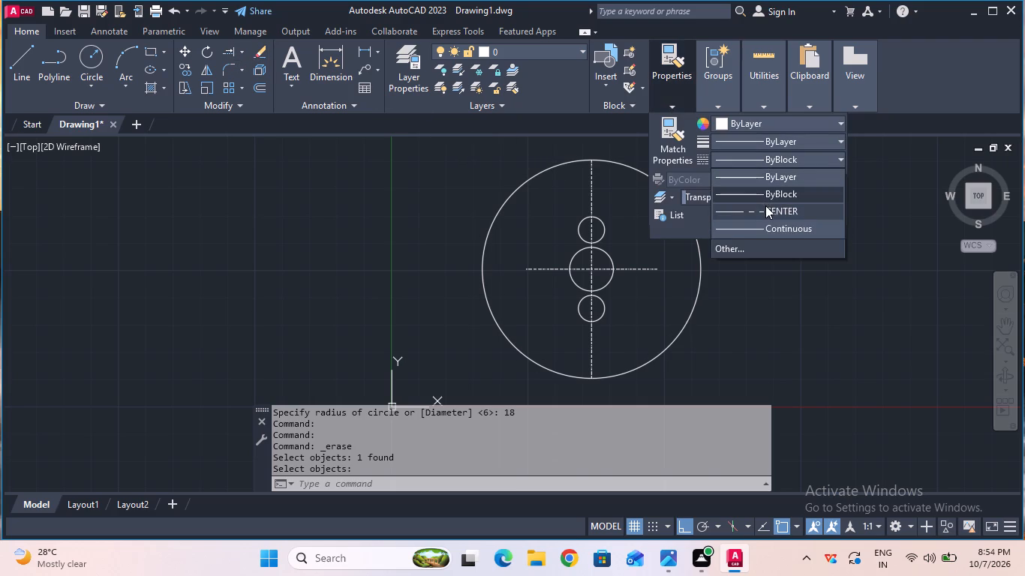
Draw a 20 mm vertical centre line upward from the left end of the horizontal centre line.
left_click(20, 86)
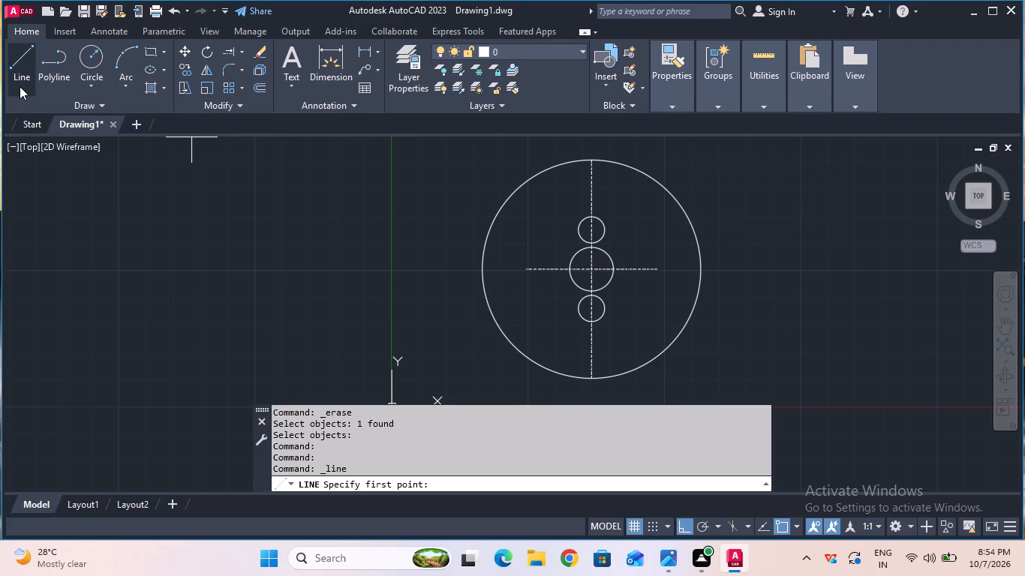
left_click(528, 268)
type("20")
key("Return")
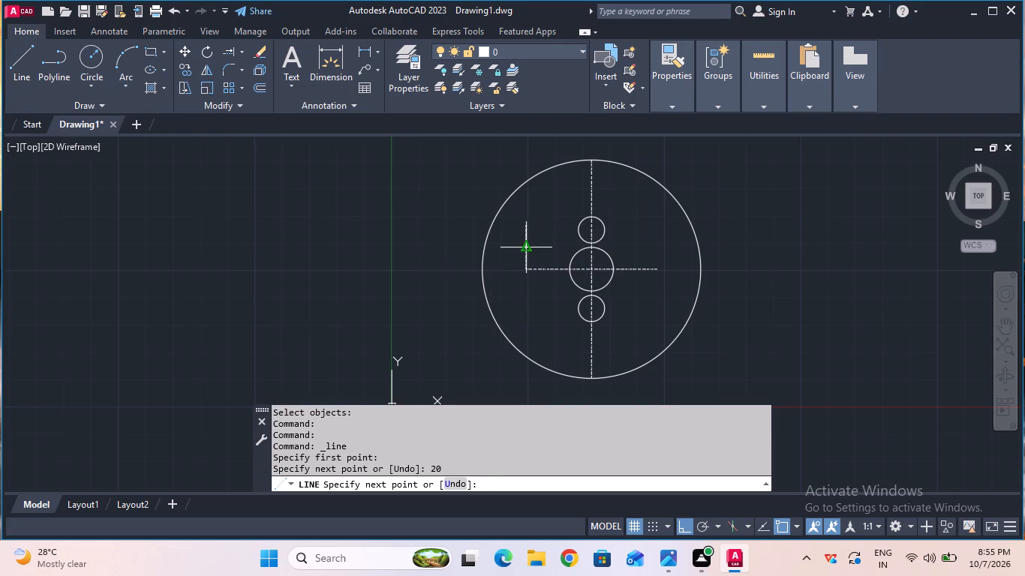
key("Escape")
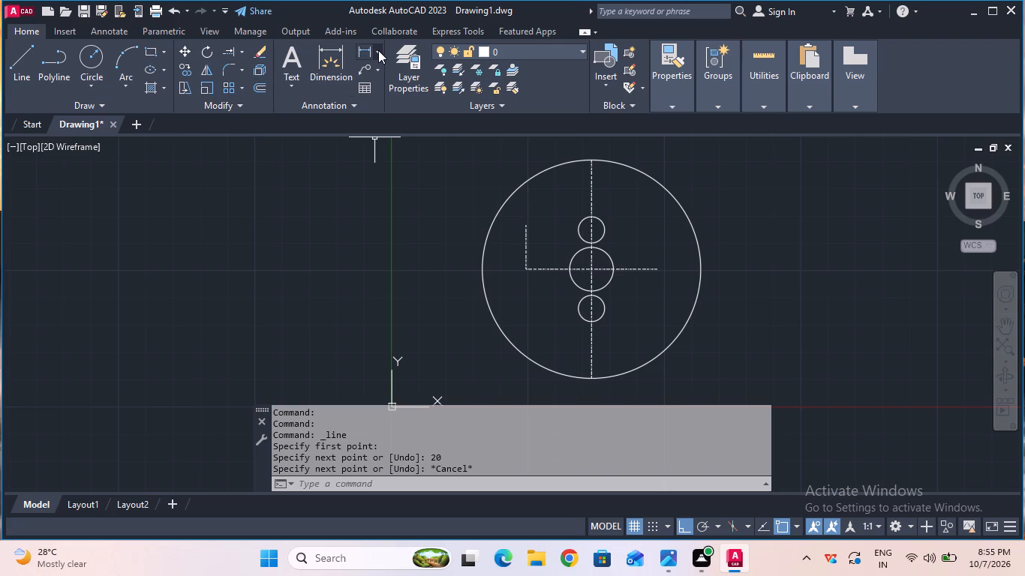
Extend the vertical centre line at the left end up and down to the outer circle.
left_click(227, 46)
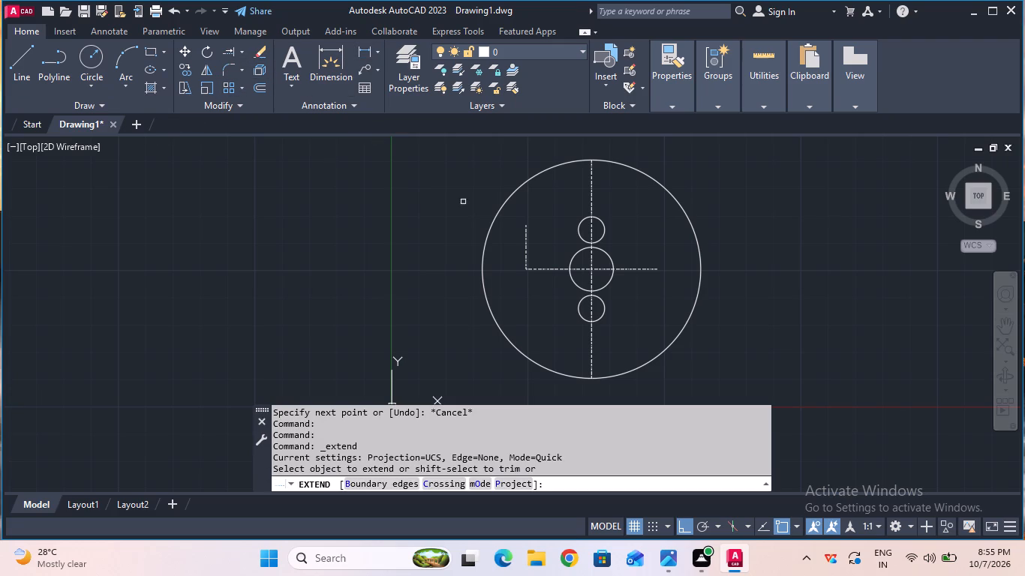
left_click(528, 235)
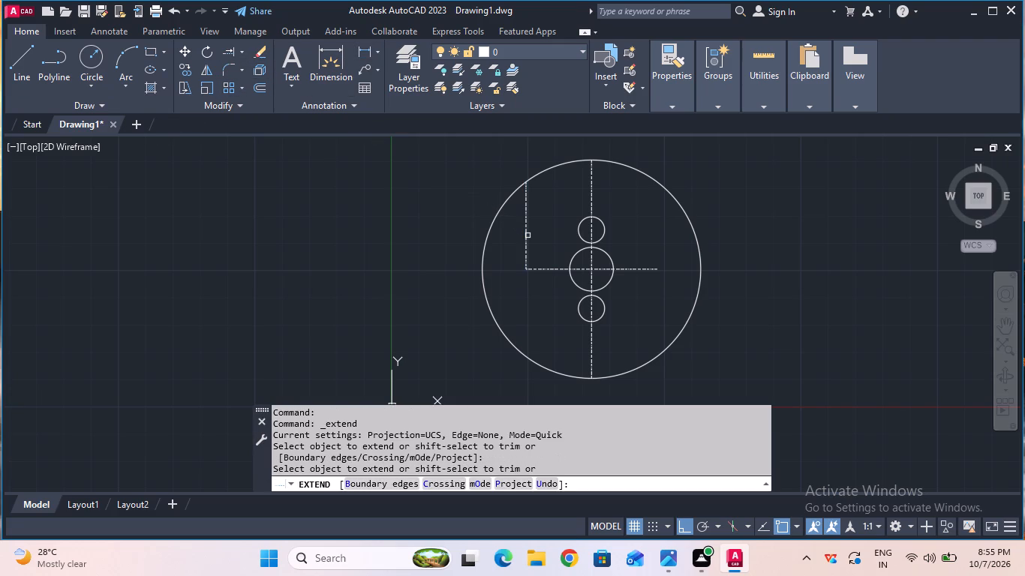
left_click(526, 249)
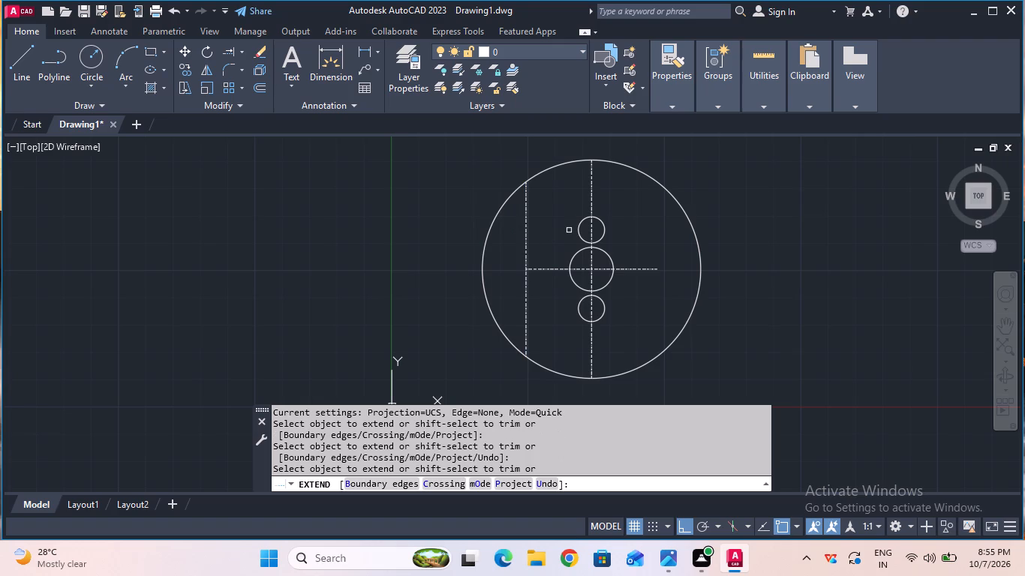
key("Escape")
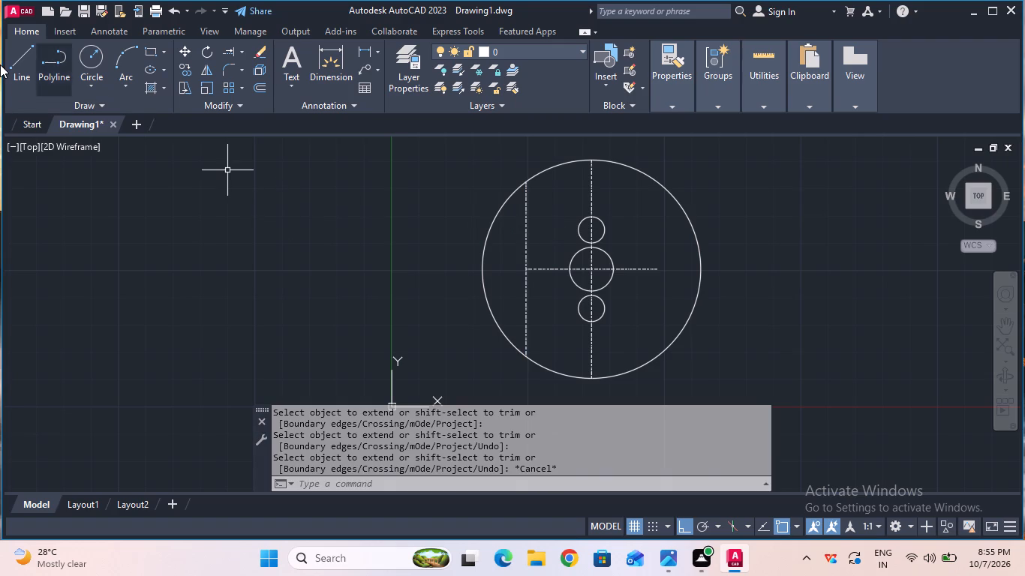
Draw a 20 mm vertical centre line upward from the right end of the horizontal centre line.
left_click(24, 68)
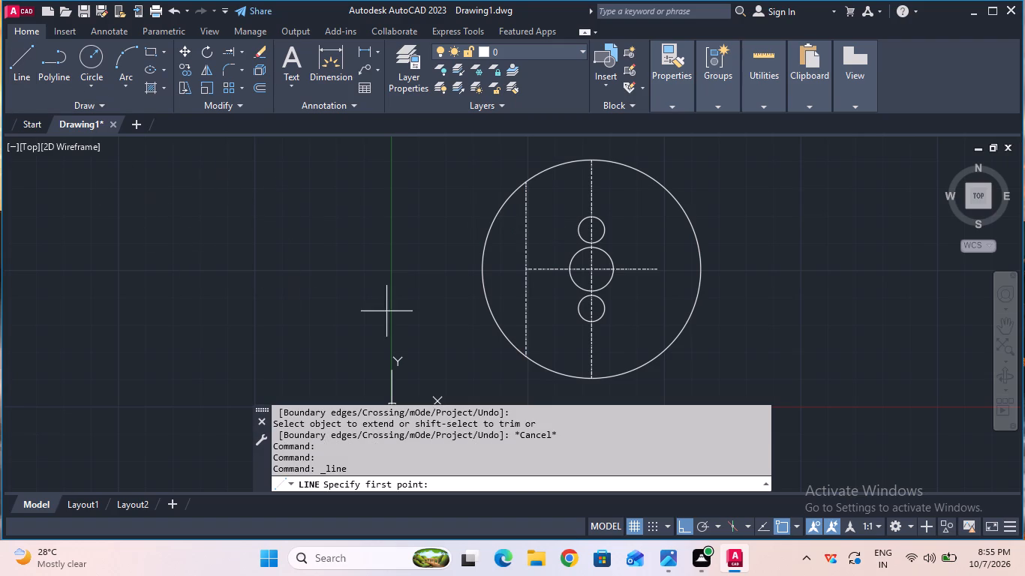
left_click(657, 269)
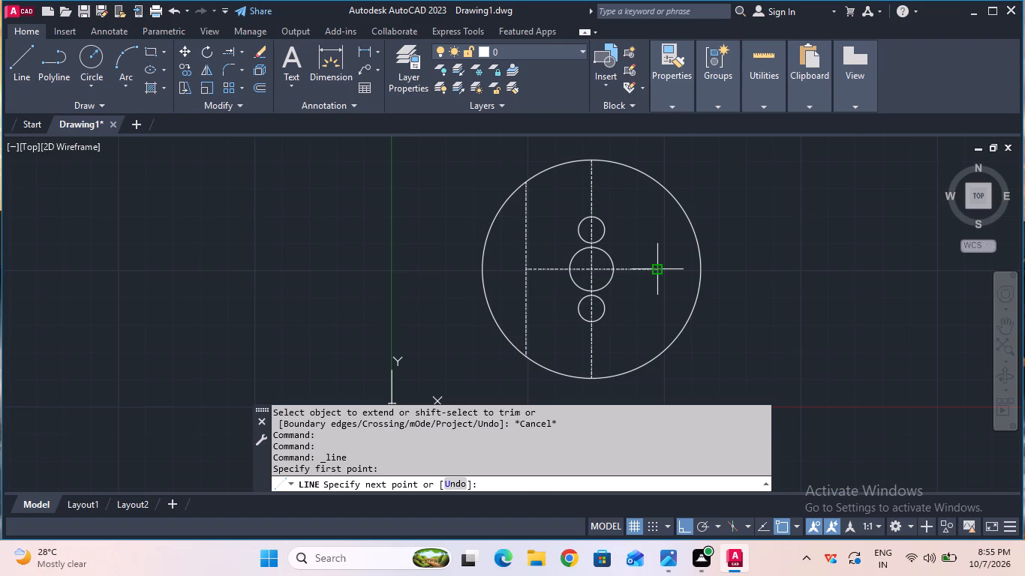
type("20")
key("Return")
key("Escape")
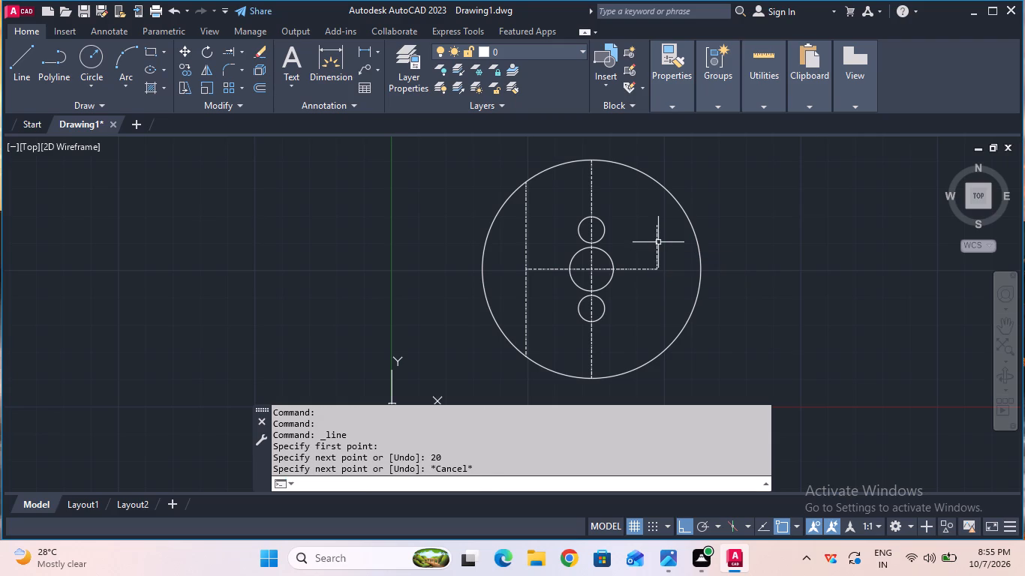
Extend the vertical centre line at the right end up and down to the outer circle.
left_click(236, 59)
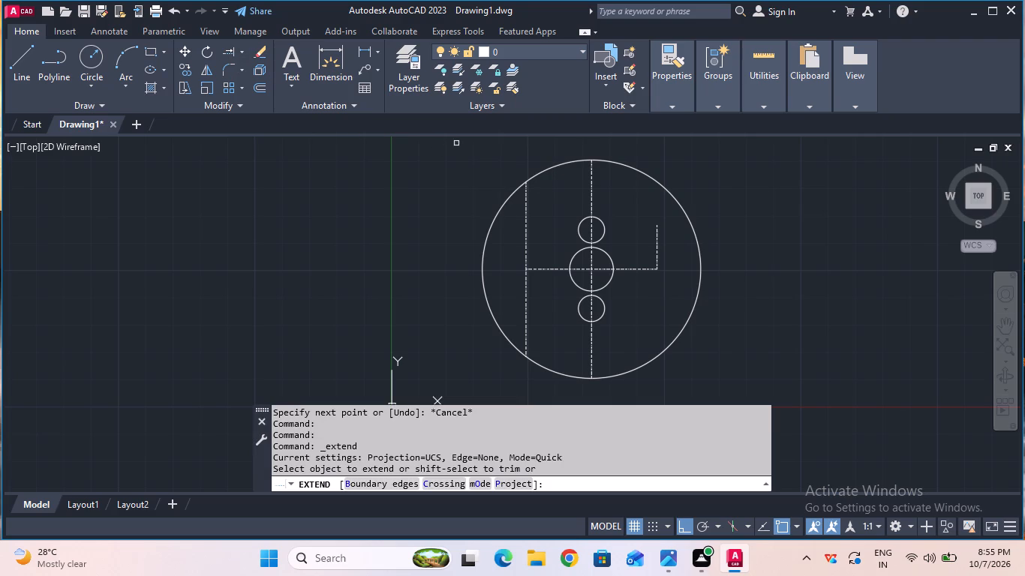
left_click(657, 228)
left_click(656, 245)
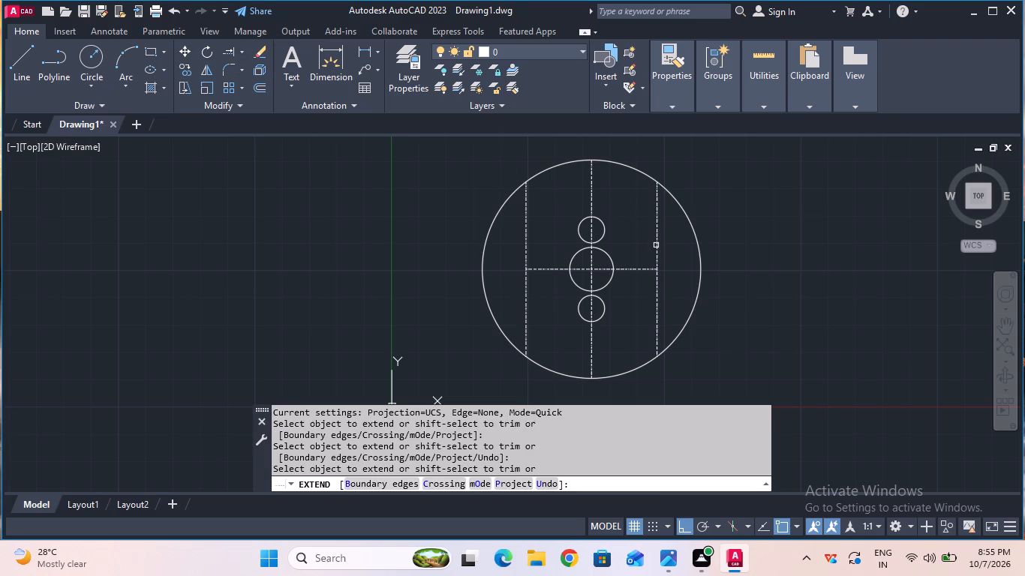
key("Escape")
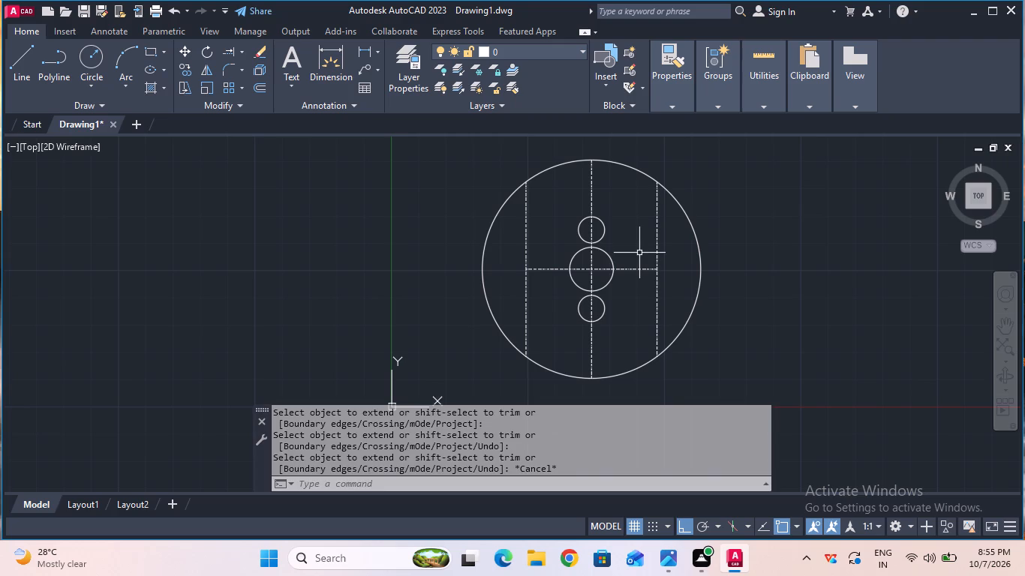
Extend the two horizontal centre lines outward to the outer circle on the left and right sides.
left_click(233, 52)
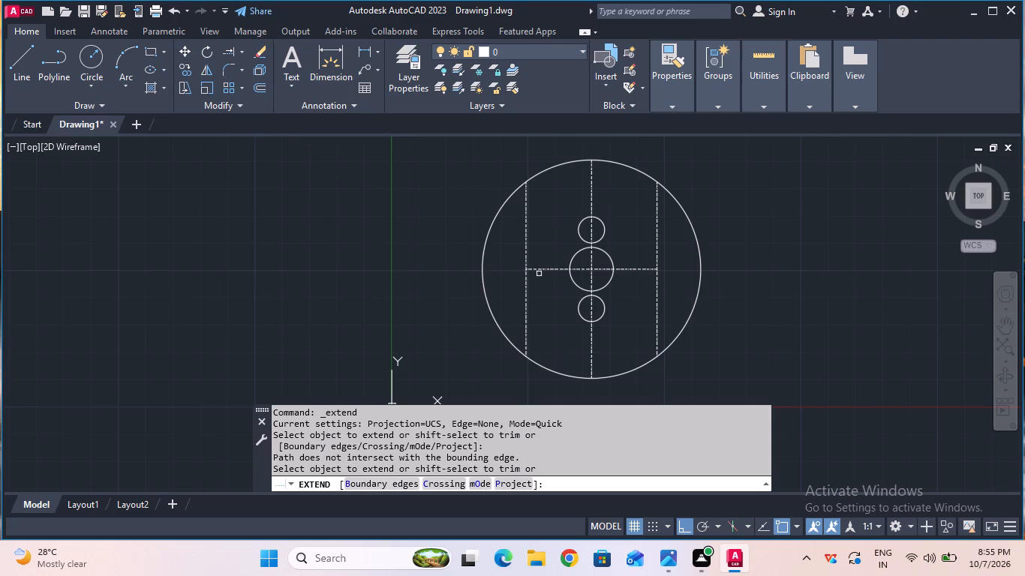
left_click(539, 268)
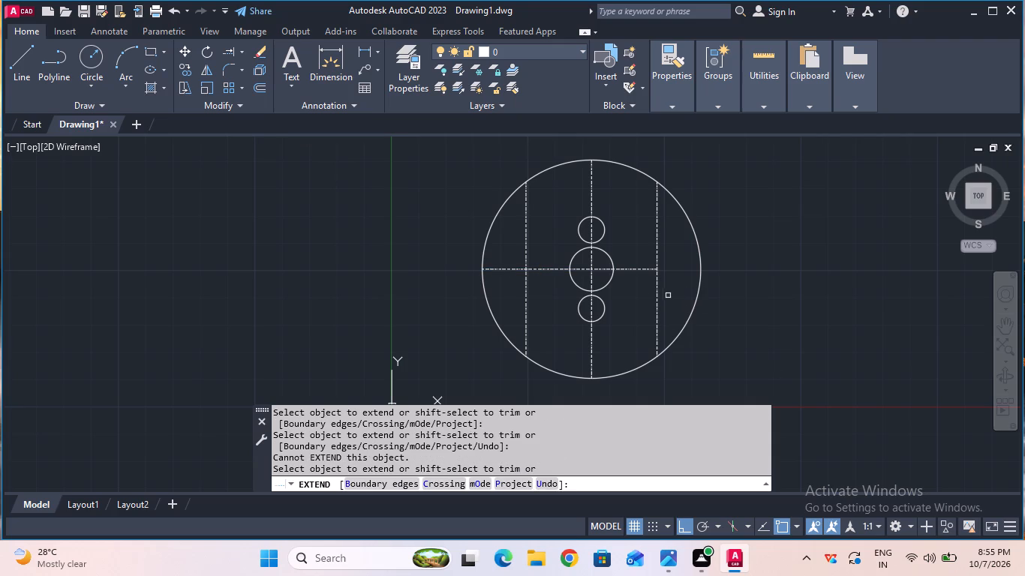
left_click(636, 270)
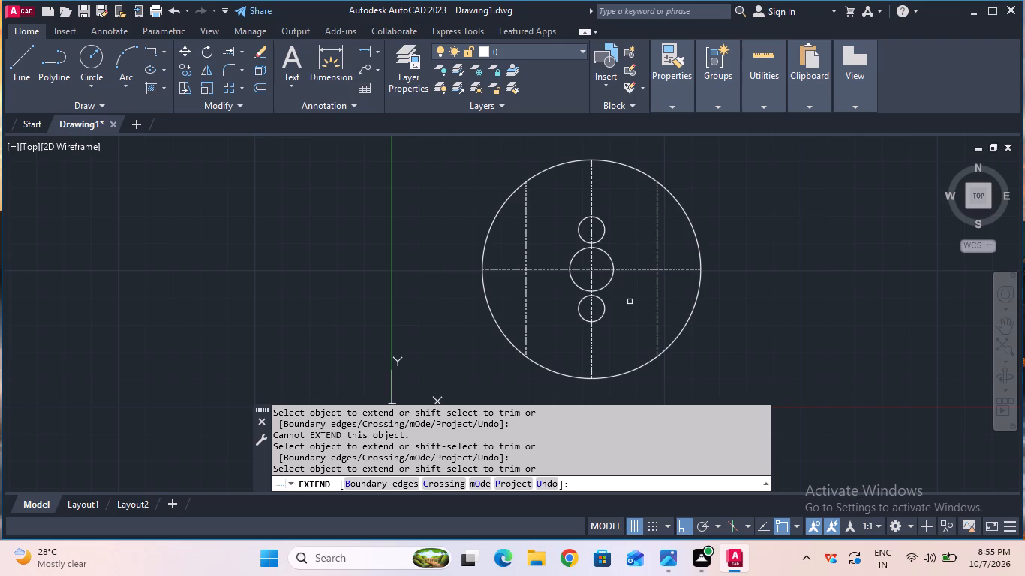
Set the current linetype for new objects to ByBlock.
key("Escape")
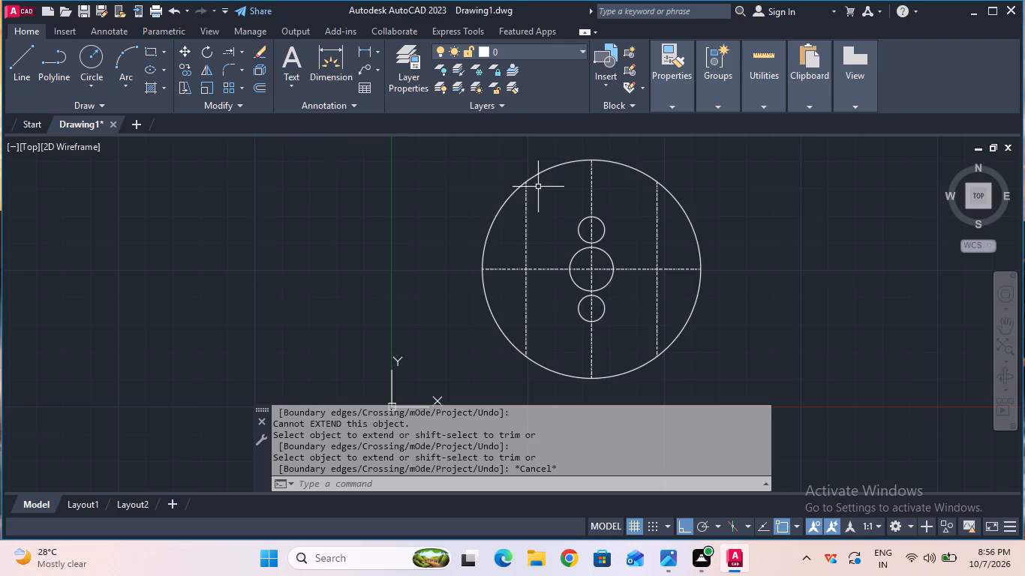
double_click(671, 109)
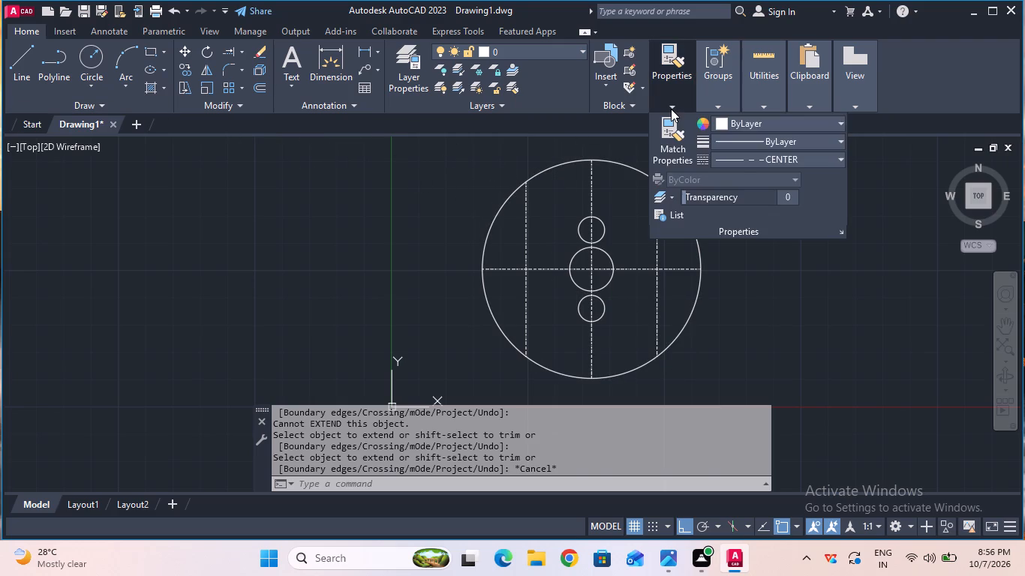
left_click(739, 165)
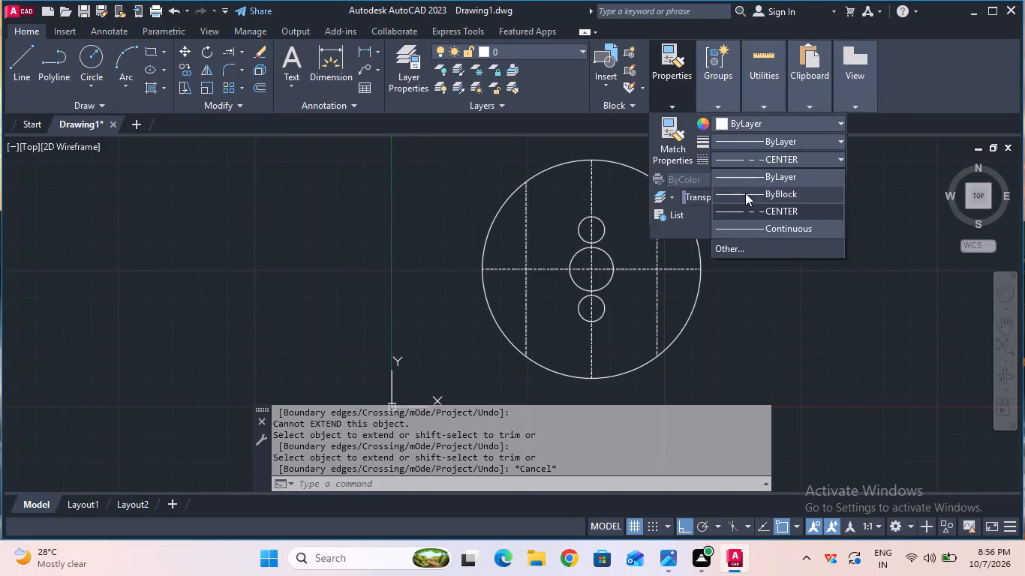
left_click(745, 193)
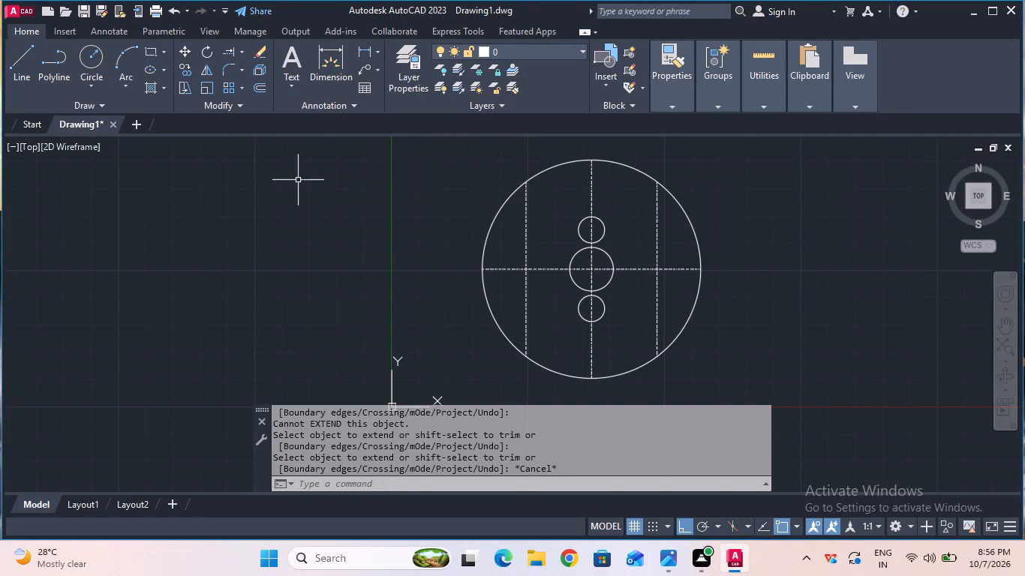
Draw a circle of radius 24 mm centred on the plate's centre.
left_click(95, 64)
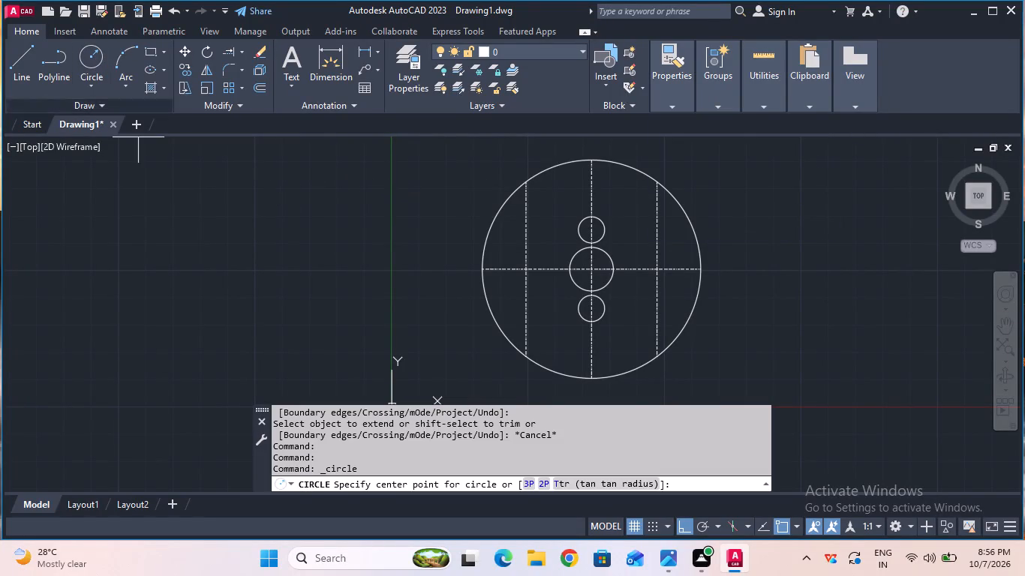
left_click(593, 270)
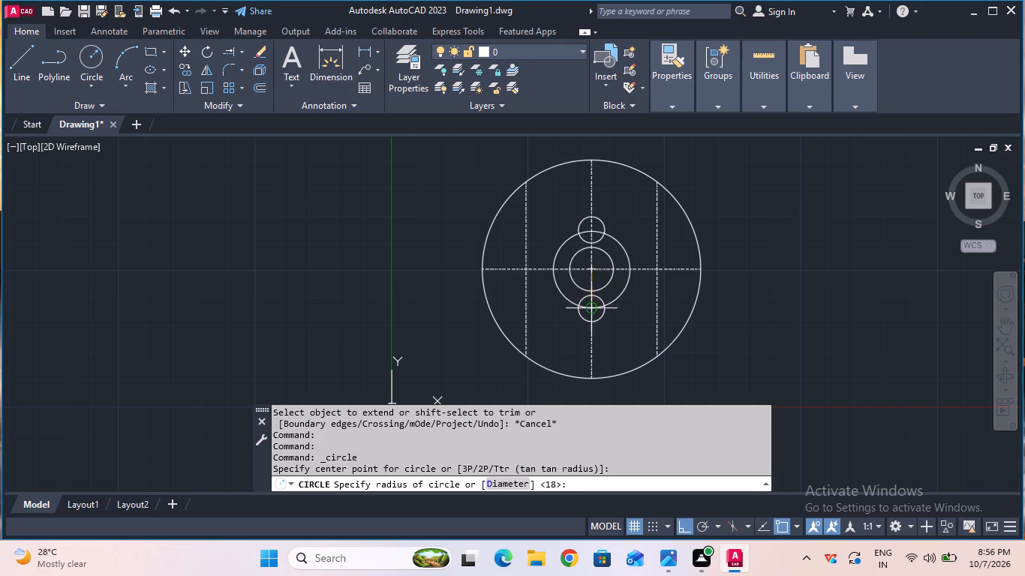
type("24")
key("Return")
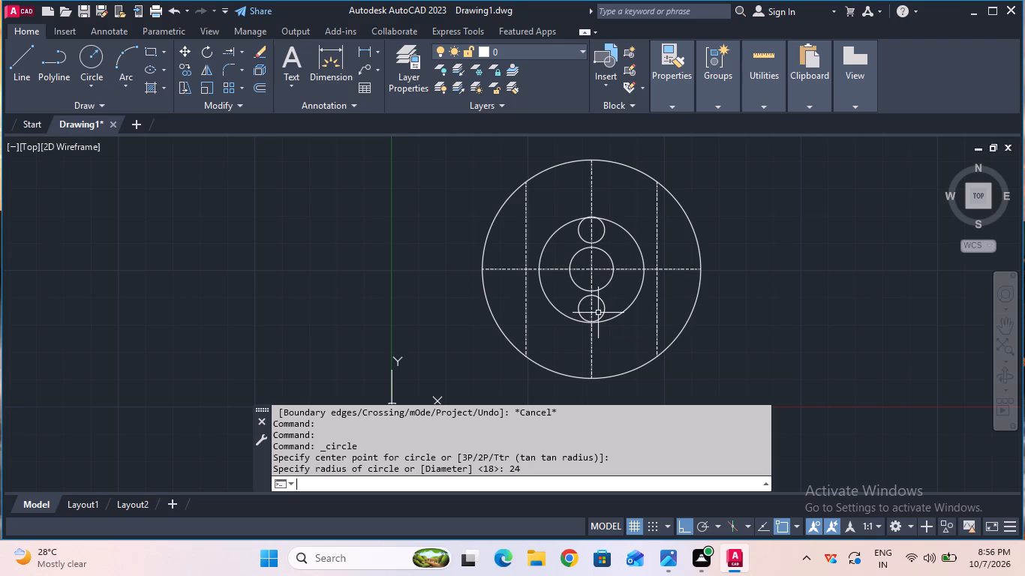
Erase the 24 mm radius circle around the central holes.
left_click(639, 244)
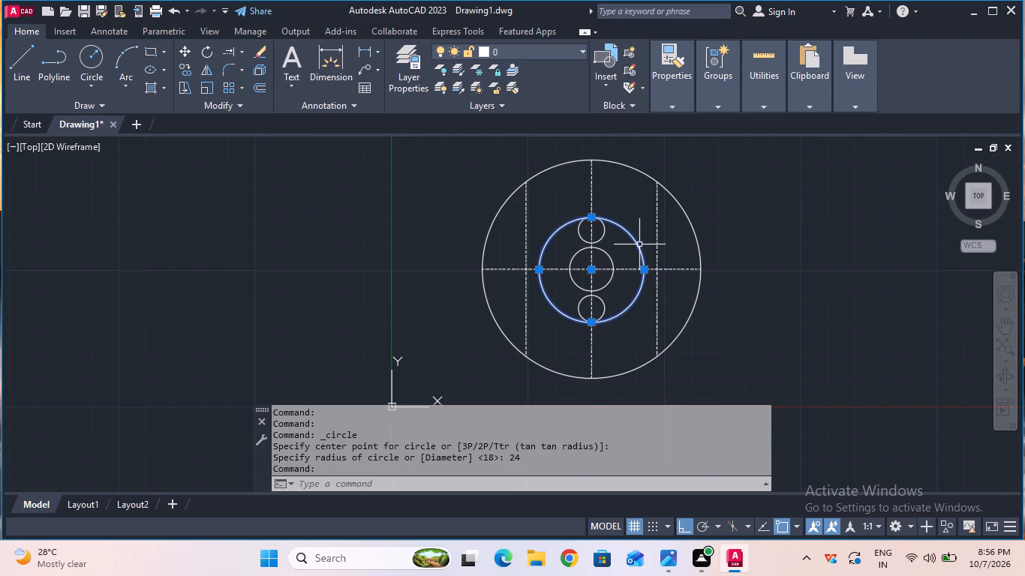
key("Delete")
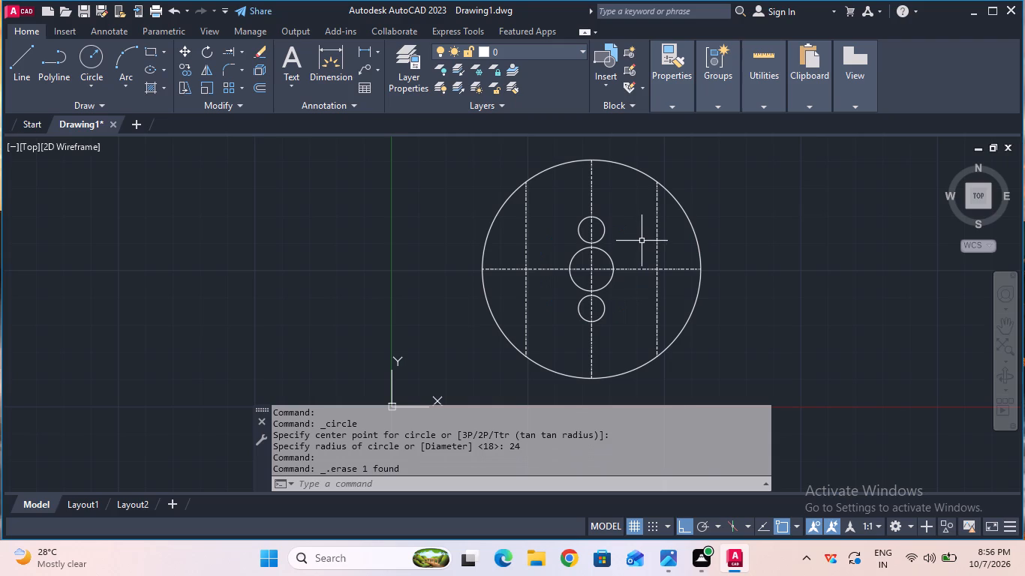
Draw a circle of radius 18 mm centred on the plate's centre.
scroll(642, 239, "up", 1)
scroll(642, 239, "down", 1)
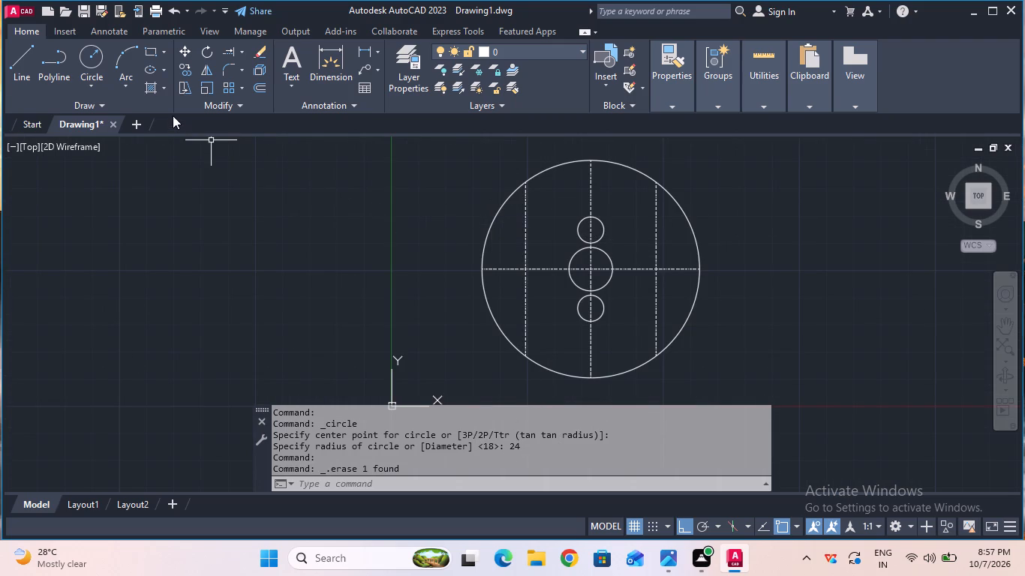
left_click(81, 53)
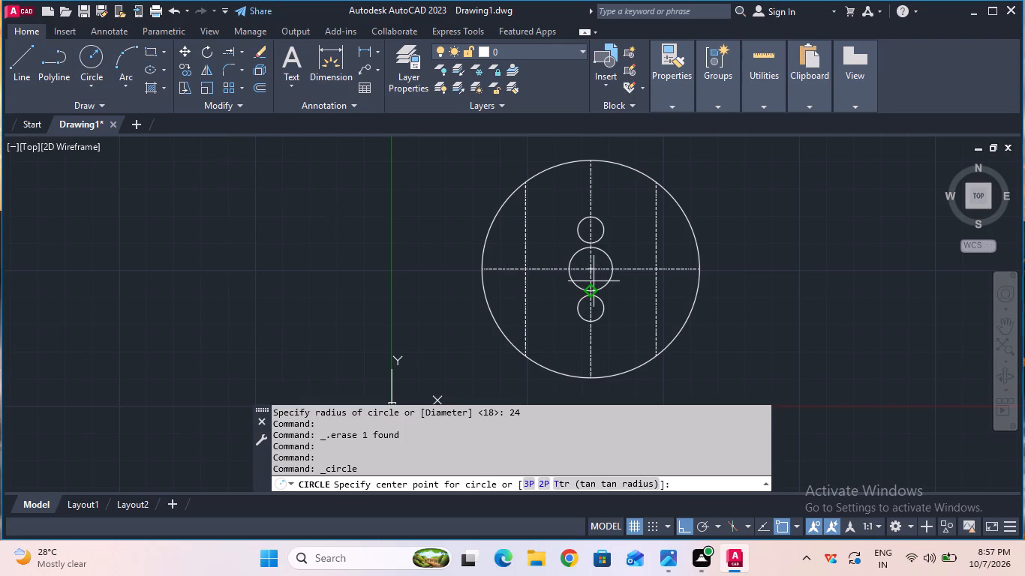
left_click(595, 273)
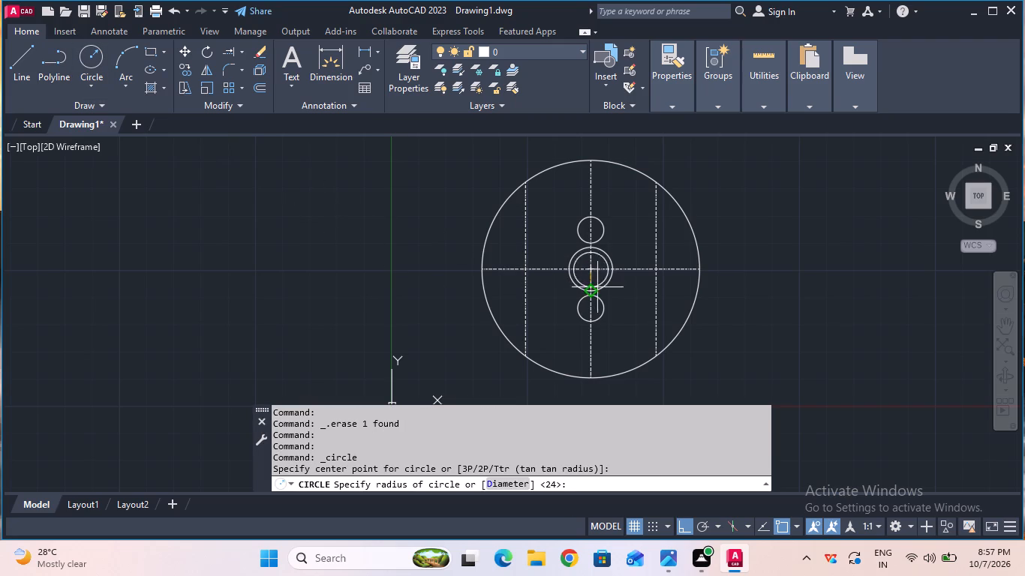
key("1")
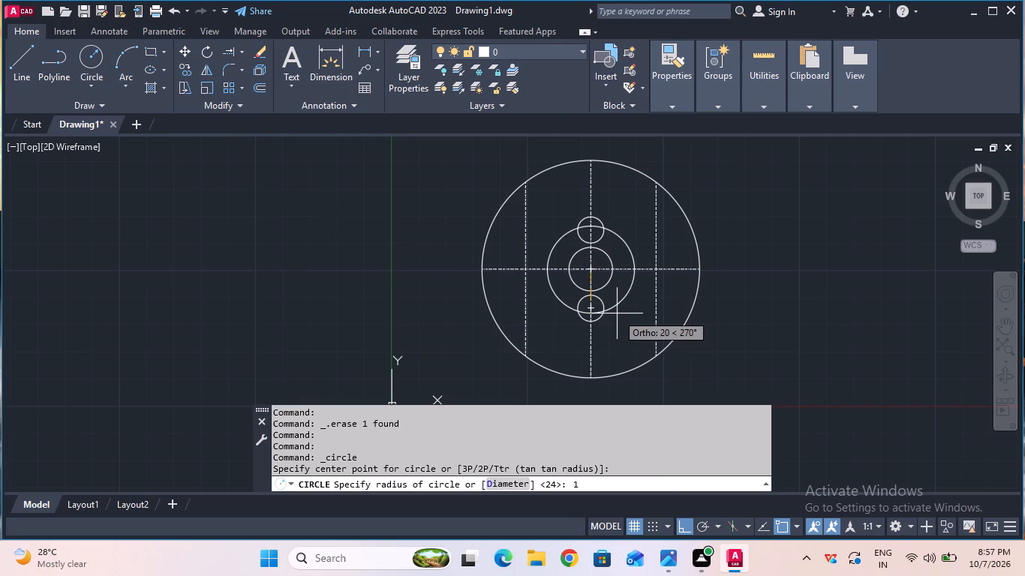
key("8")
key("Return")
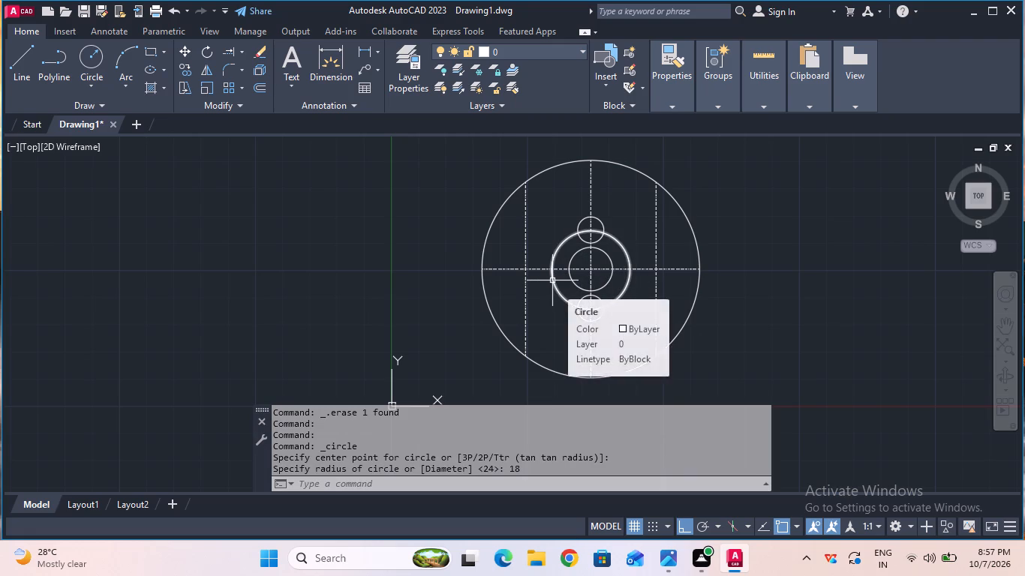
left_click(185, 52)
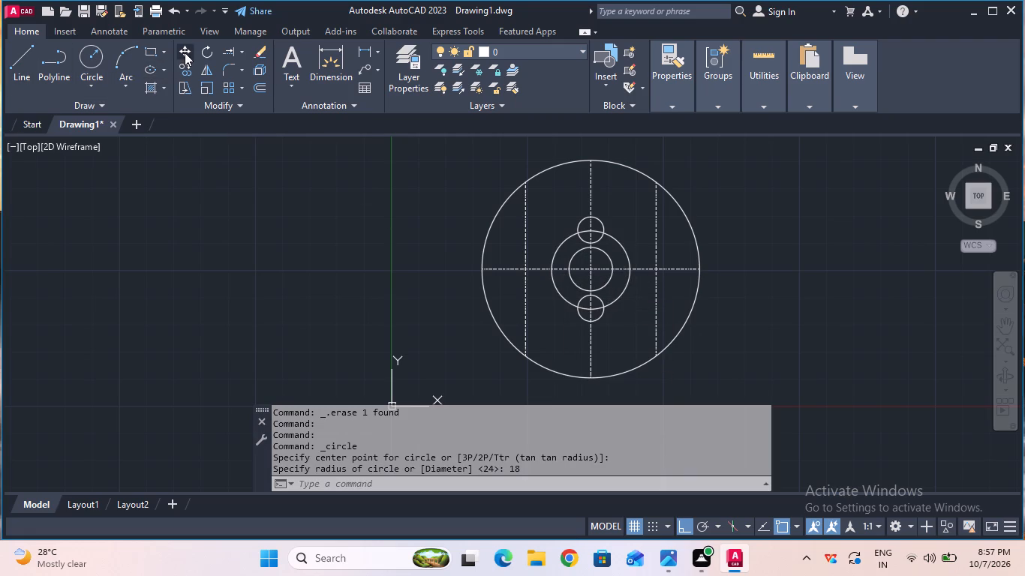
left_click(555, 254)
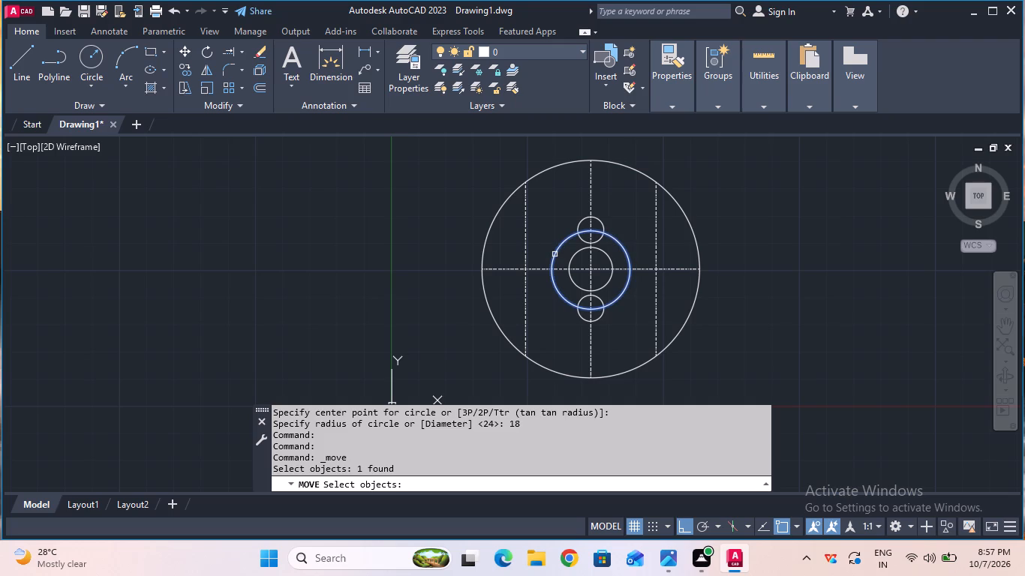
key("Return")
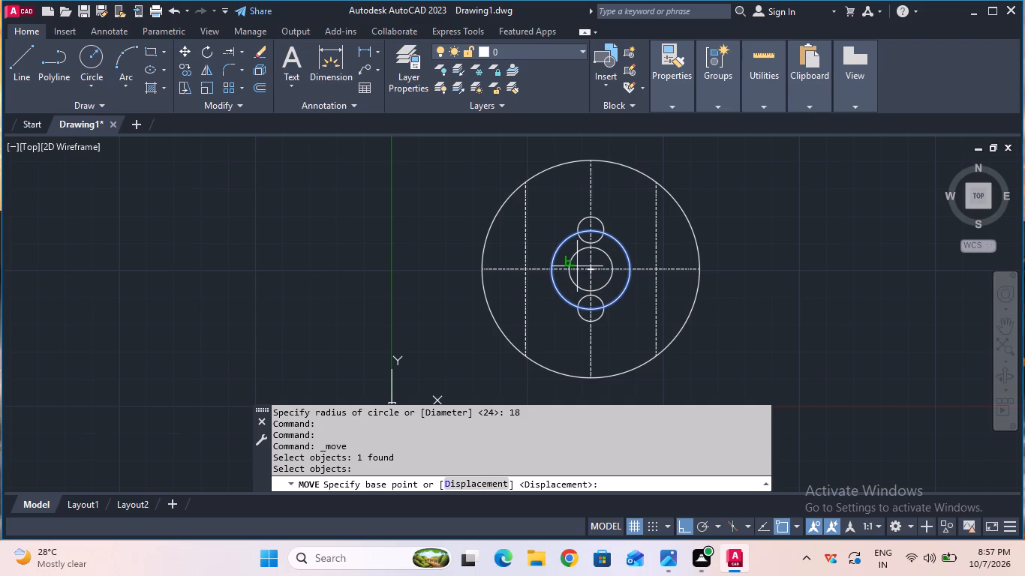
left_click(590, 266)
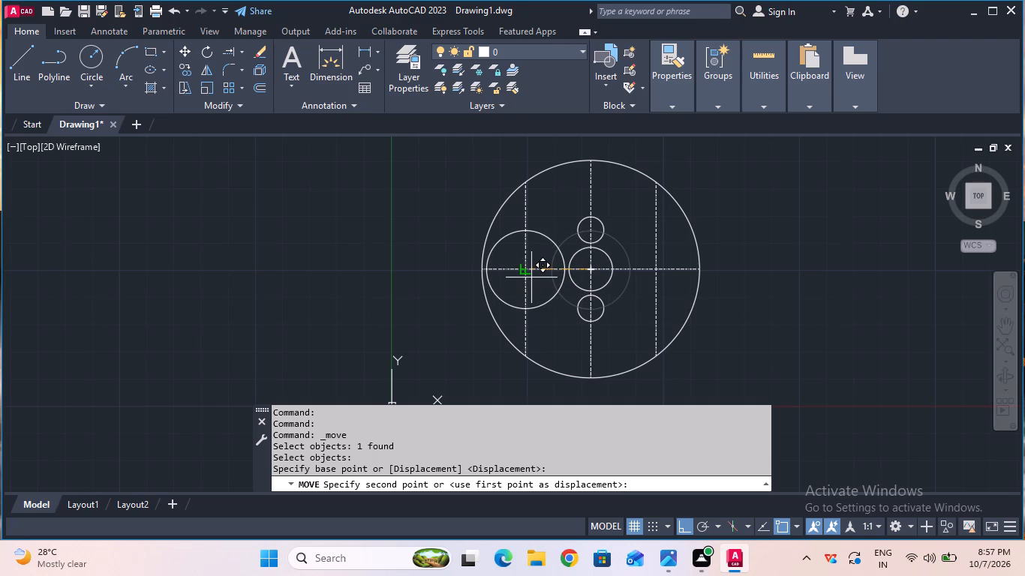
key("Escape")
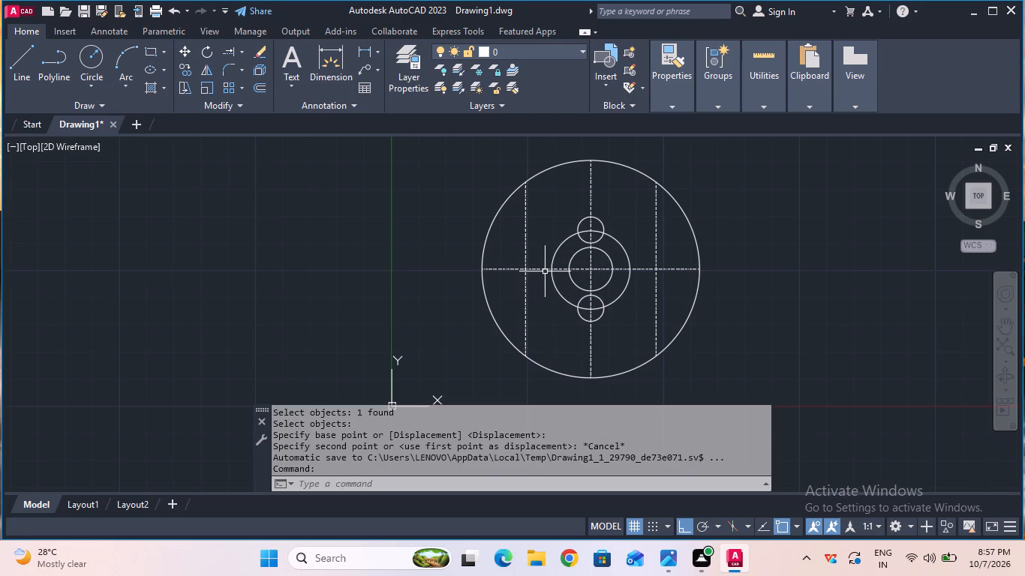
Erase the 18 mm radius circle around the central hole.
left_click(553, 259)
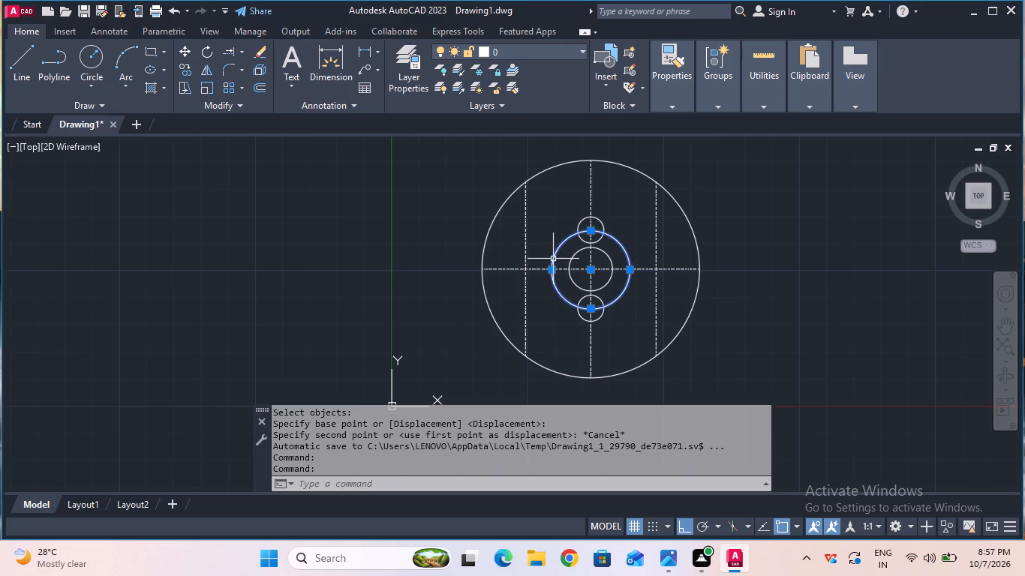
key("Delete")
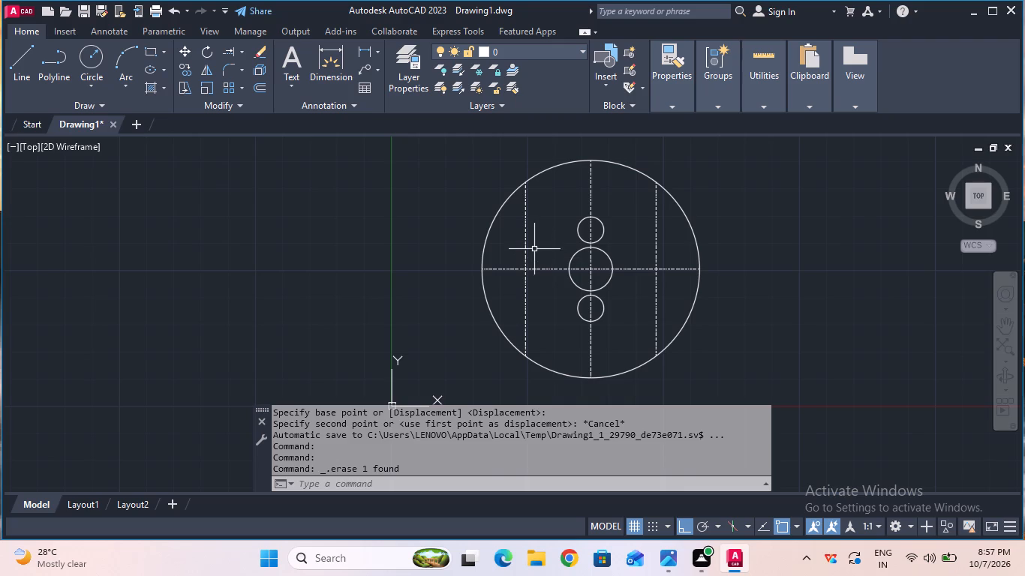
Offset the left half of the horizontal centre line 9 mm upward and 9 mm downward.
left_click(255, 82)
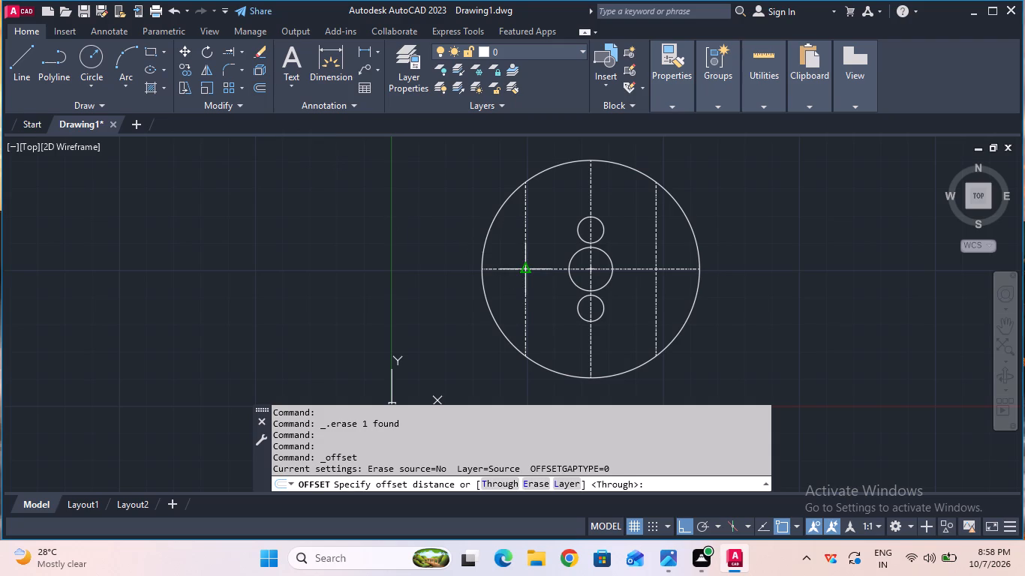
left_click(522, 268)
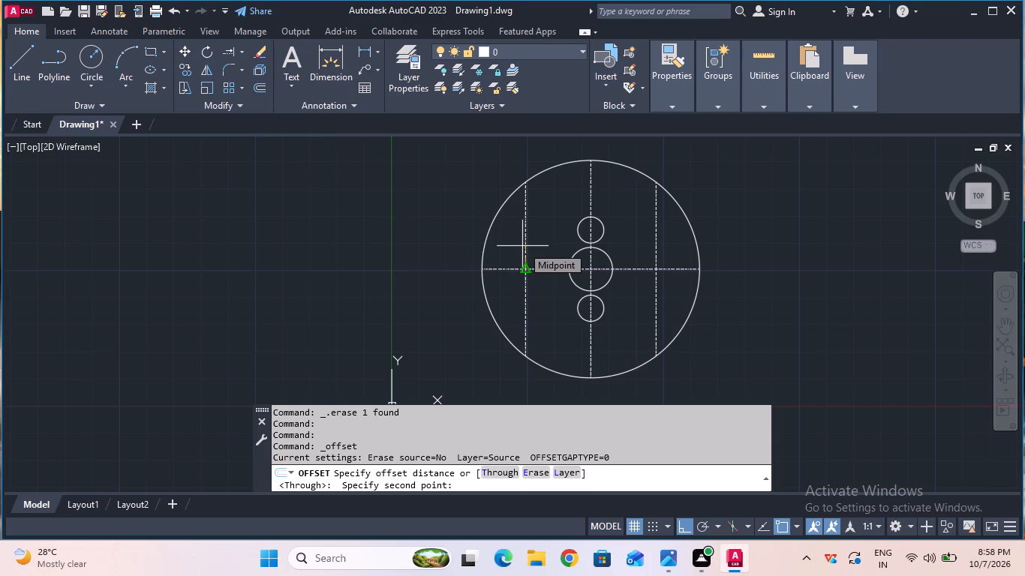
key("9")
key("Return")
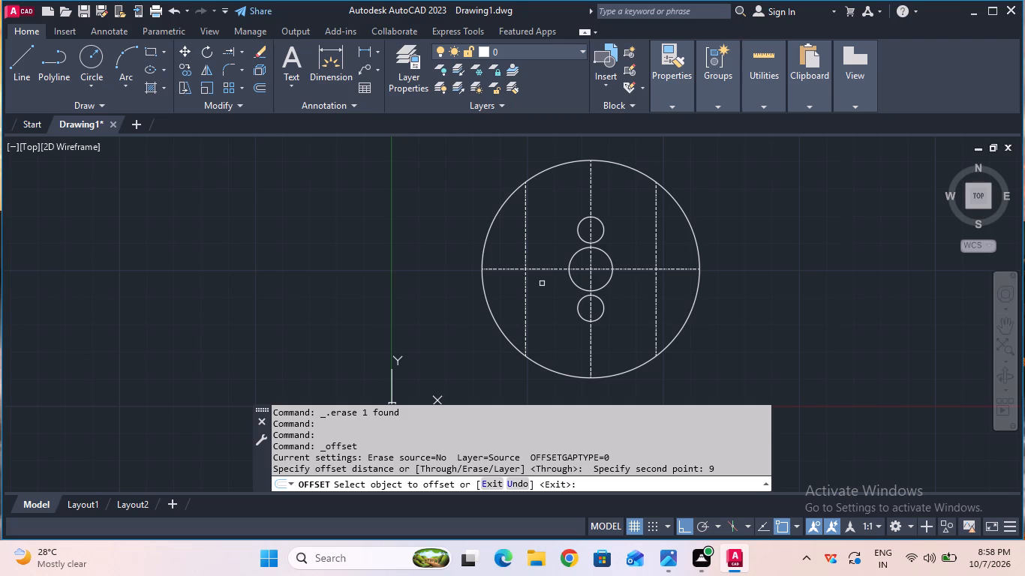
left_click(546, 269)
left_click(544, 250)
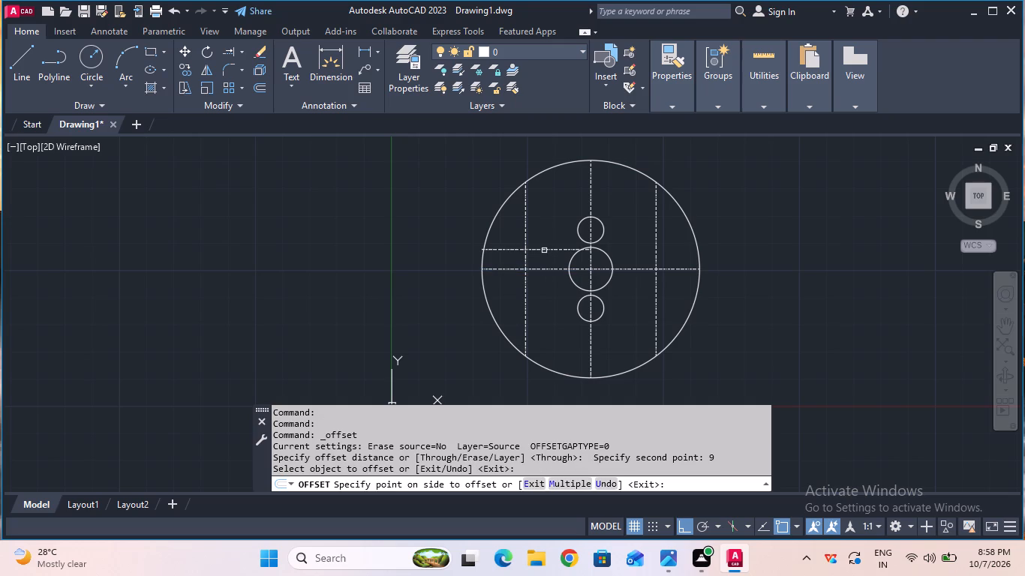
left_click(546, 267)
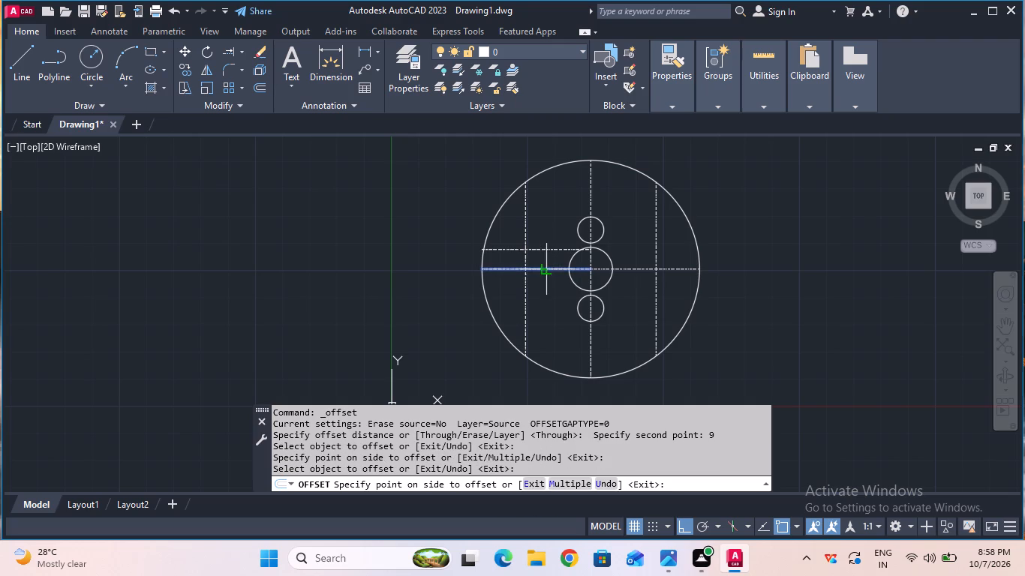
left_click(545, 289)
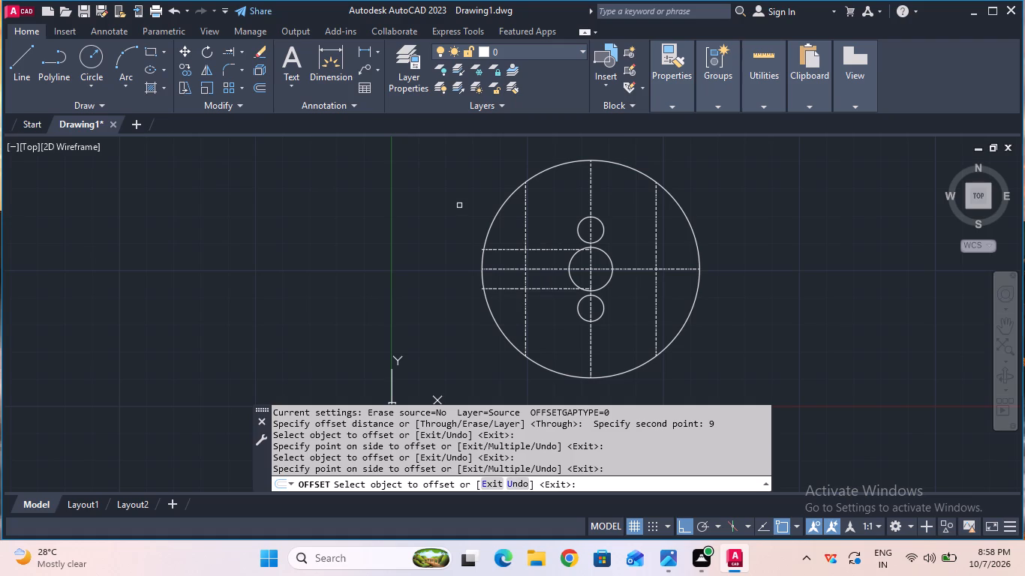
key("Escape")
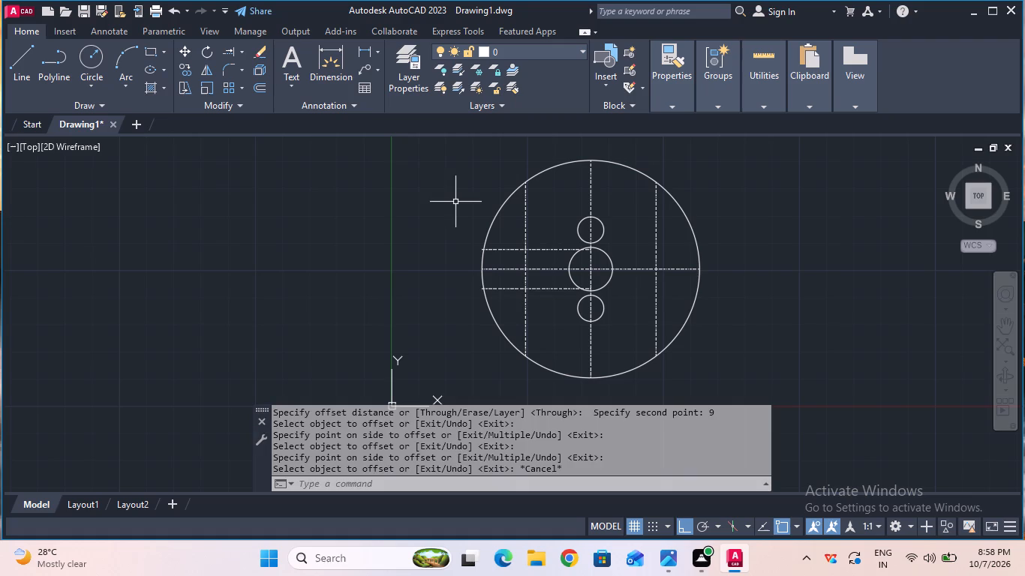
Trim the overhanging left ends of the upper and lower 9 mm offset centre lines back to the plate's outer circle.
scroll(436, 228, "up", 2)
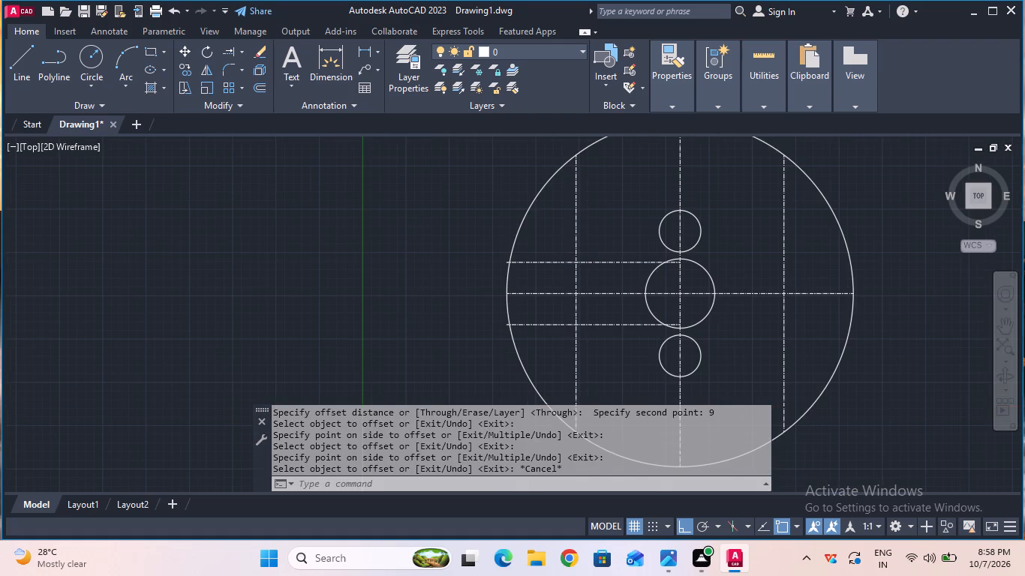
left_click(242, 54)
left_click(263, 83)
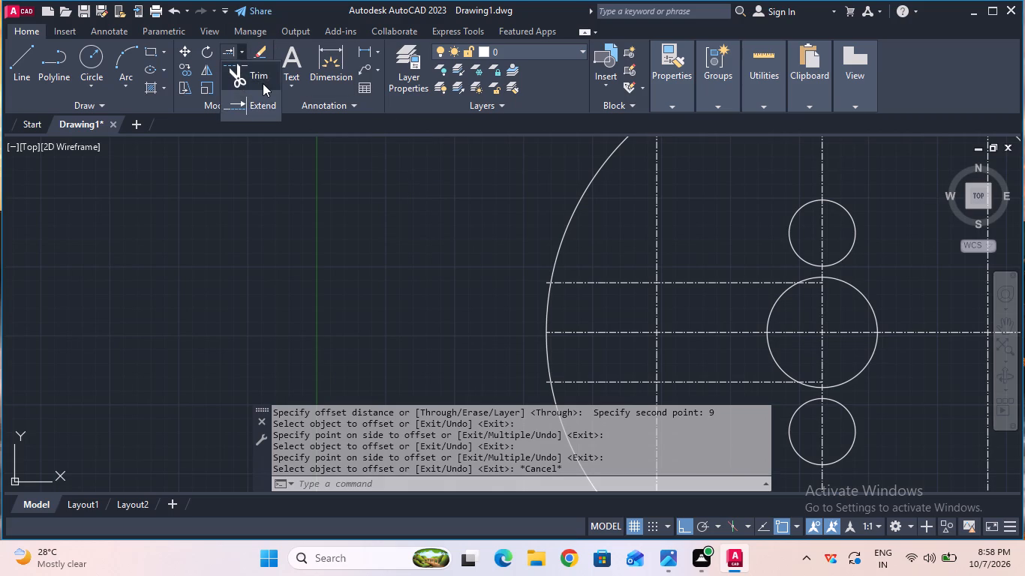
left_click(547, 284)
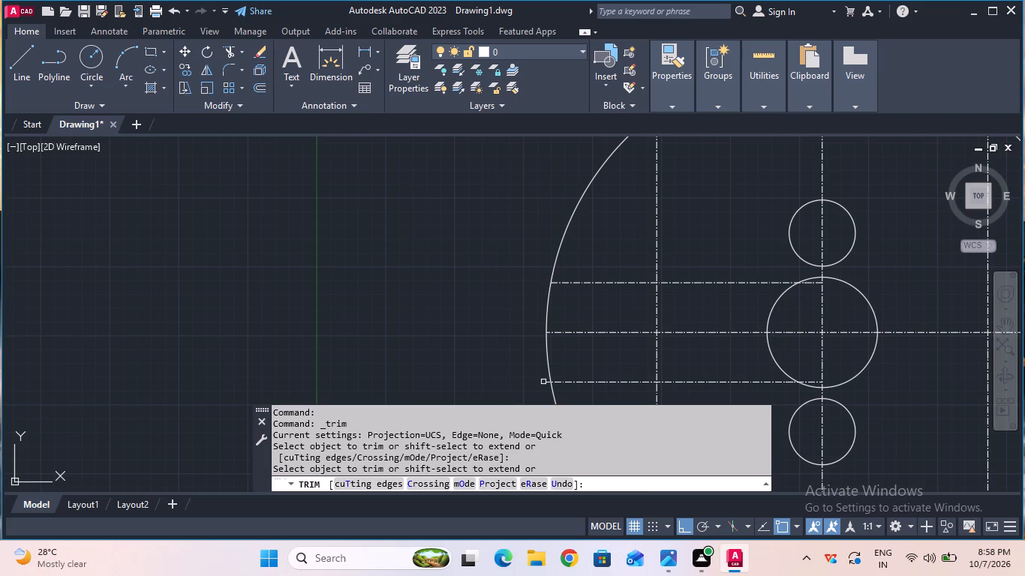
double_click(543, 382)
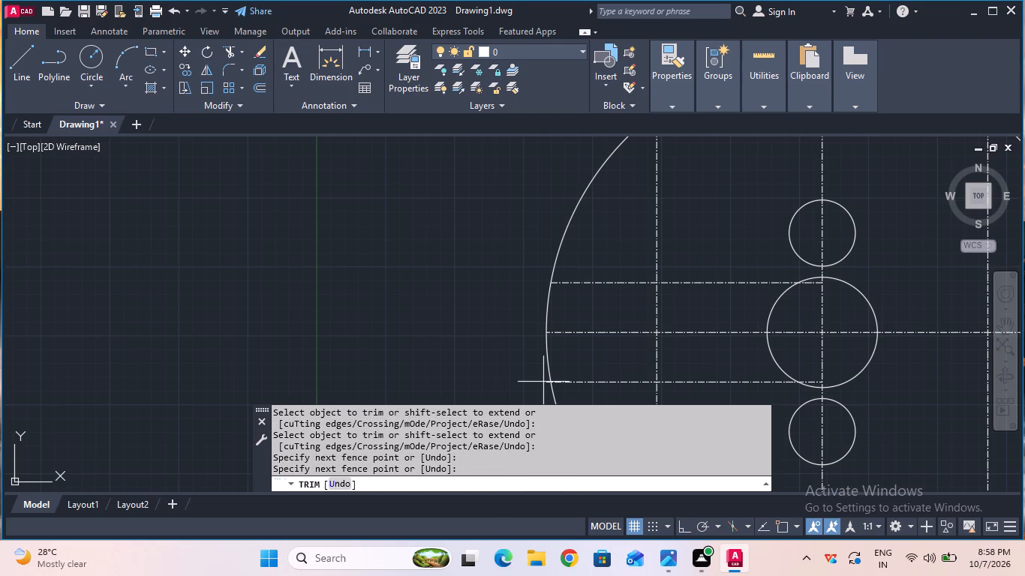
left_click(543, 382)
left_click(513, 390)
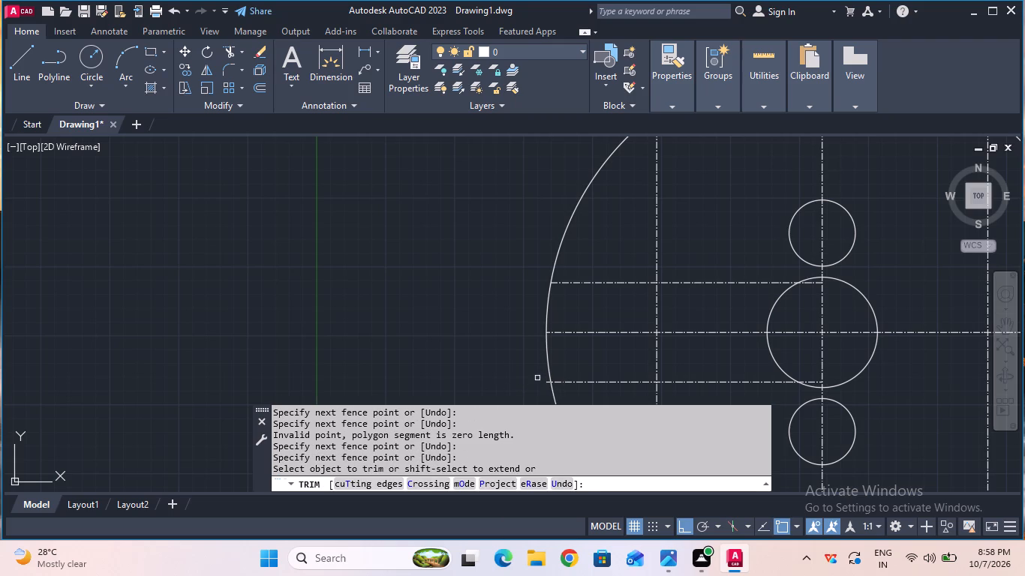
scroll(537, 378, "up", 2)
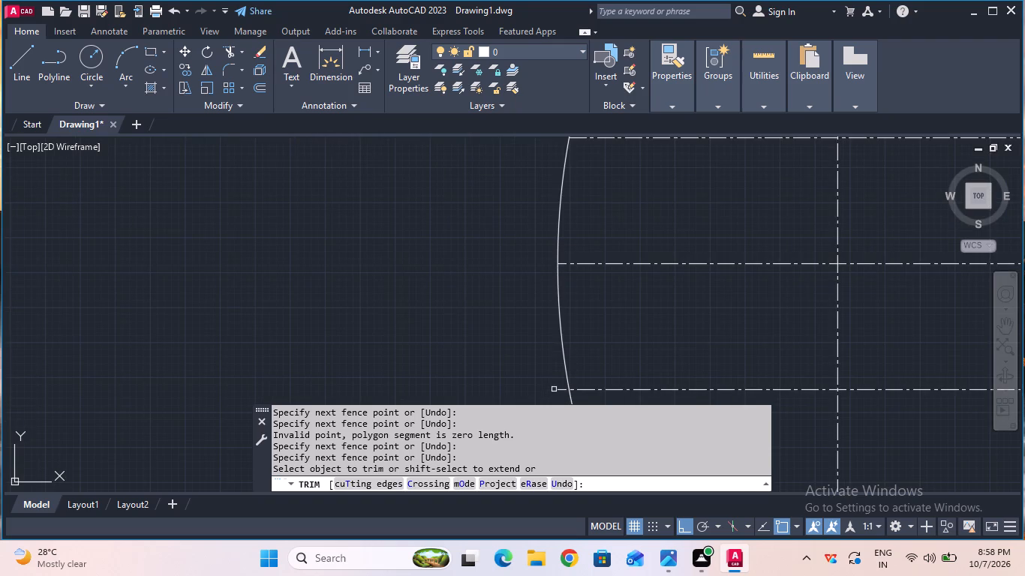
left_click_drag(554, 389, 555, 389)
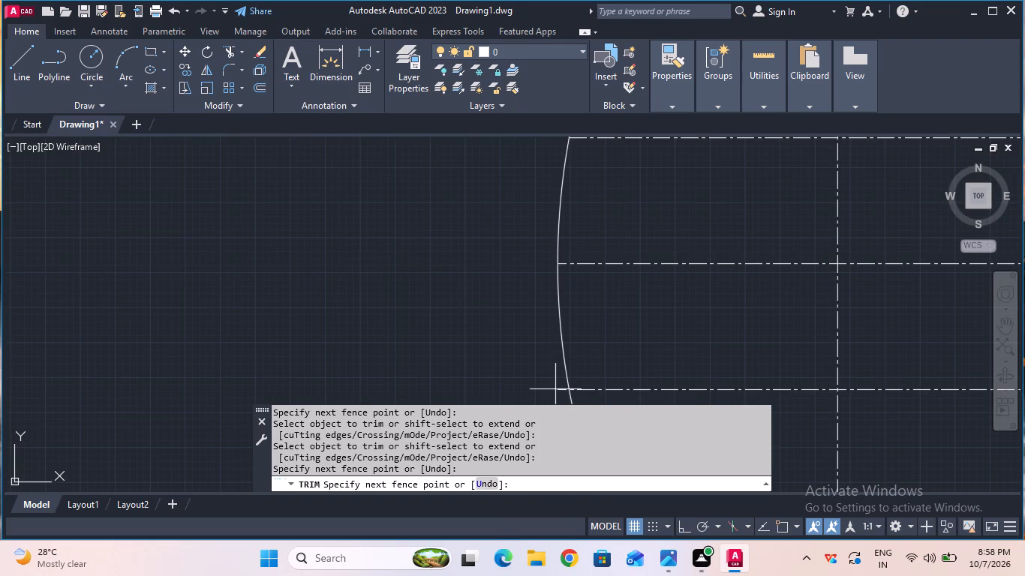
left_click_drag(555, 389, 554, 376)
left_click_drag(554, 376, 559, 404)
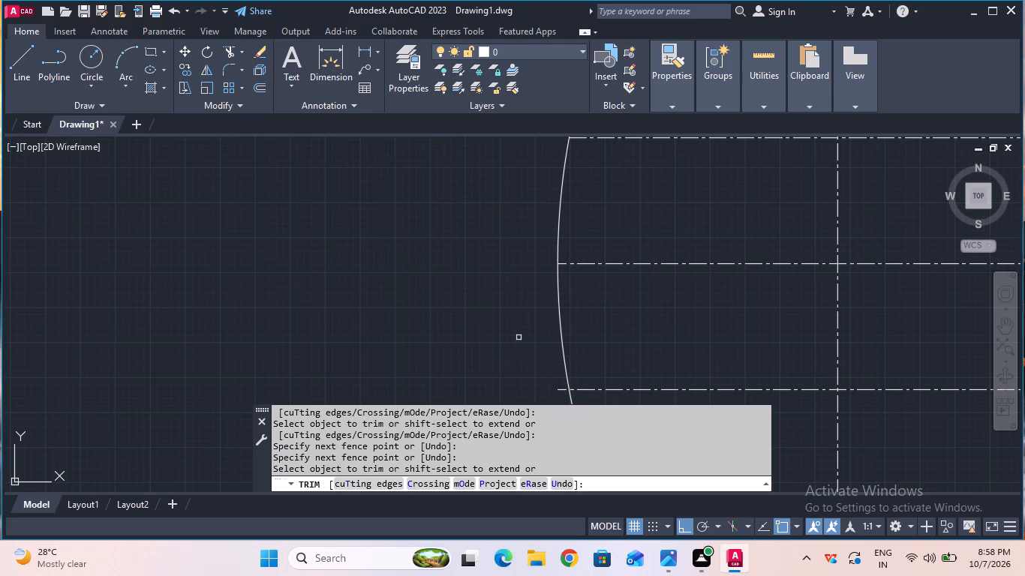
left_click(563, 390)
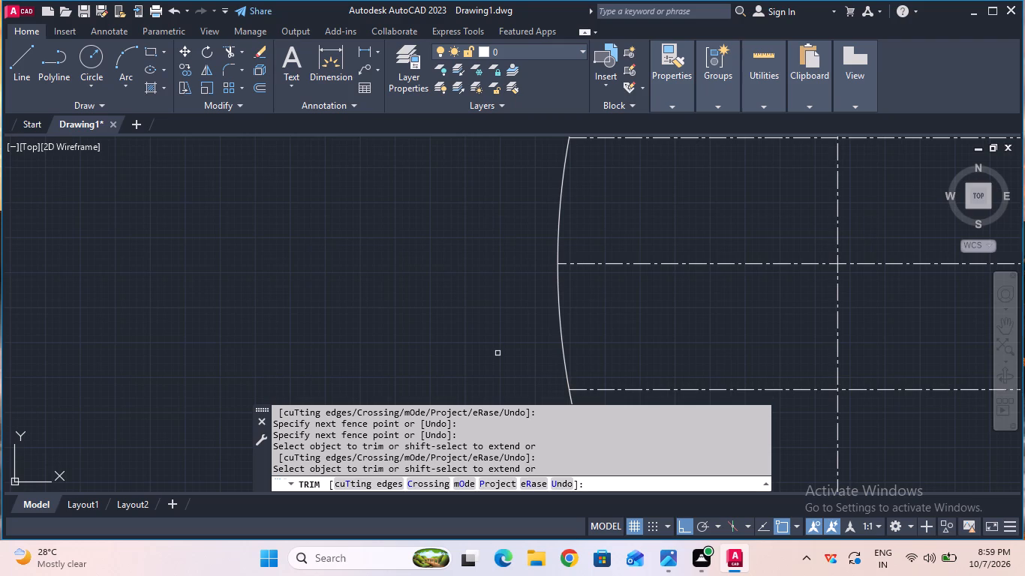
scroll(497, 353, "up", 1)
scroll(497, 353, "down", 3)
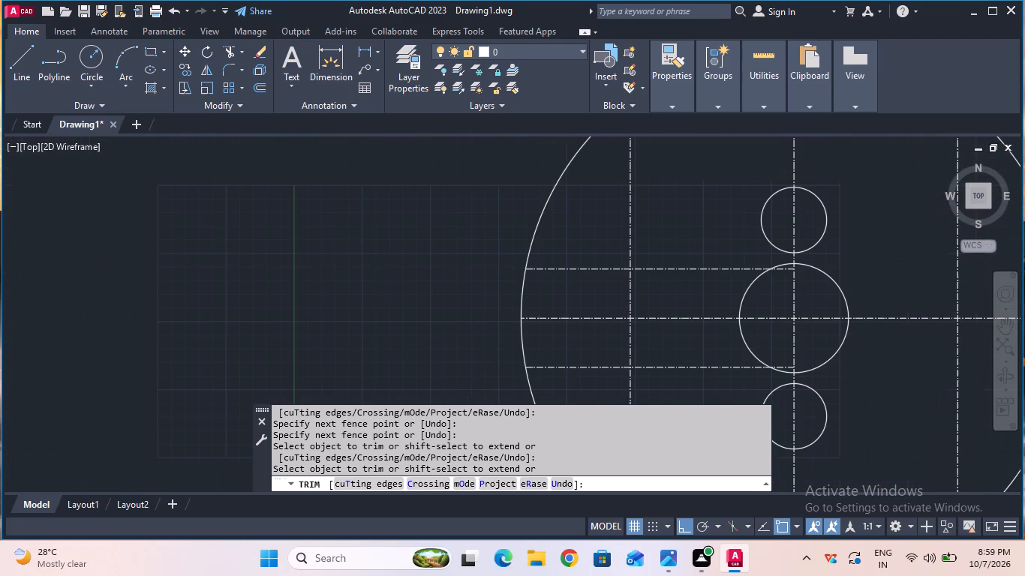
key("Escape")
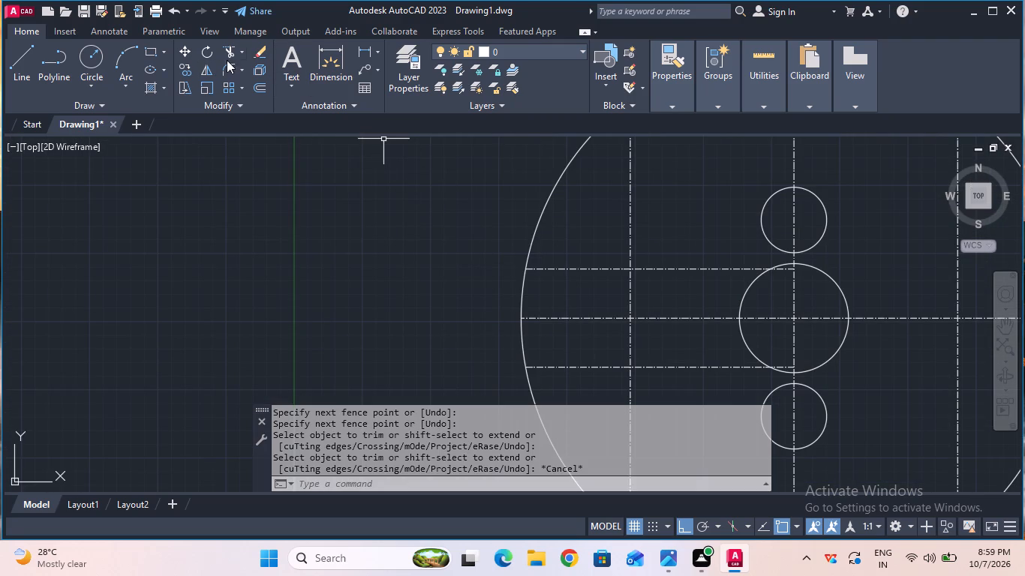
Extend the lower and upper offset centre lines rightward across the plate to the right side of the outer circle.
double_click(242, 52)
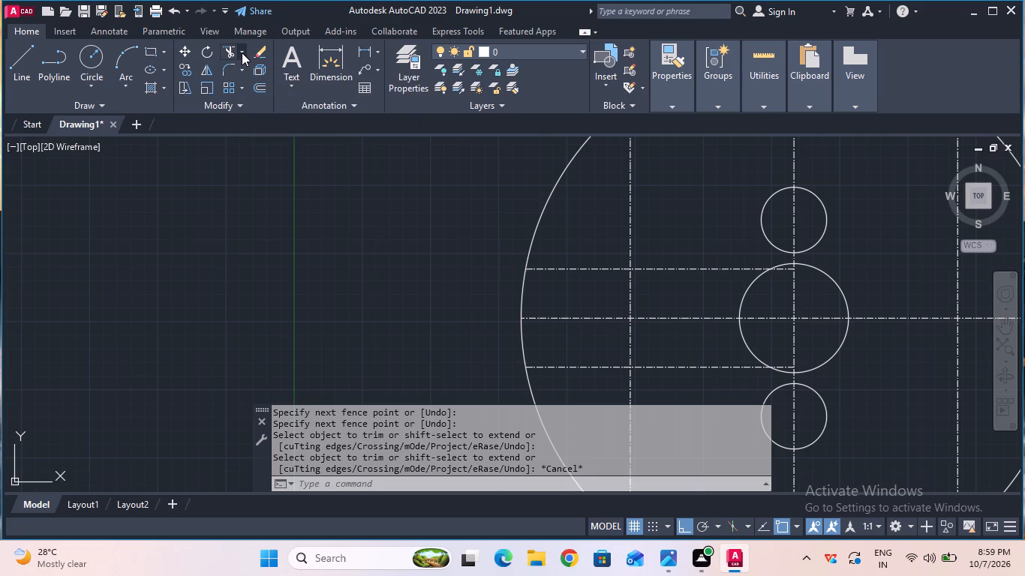
left_click(242, 50)
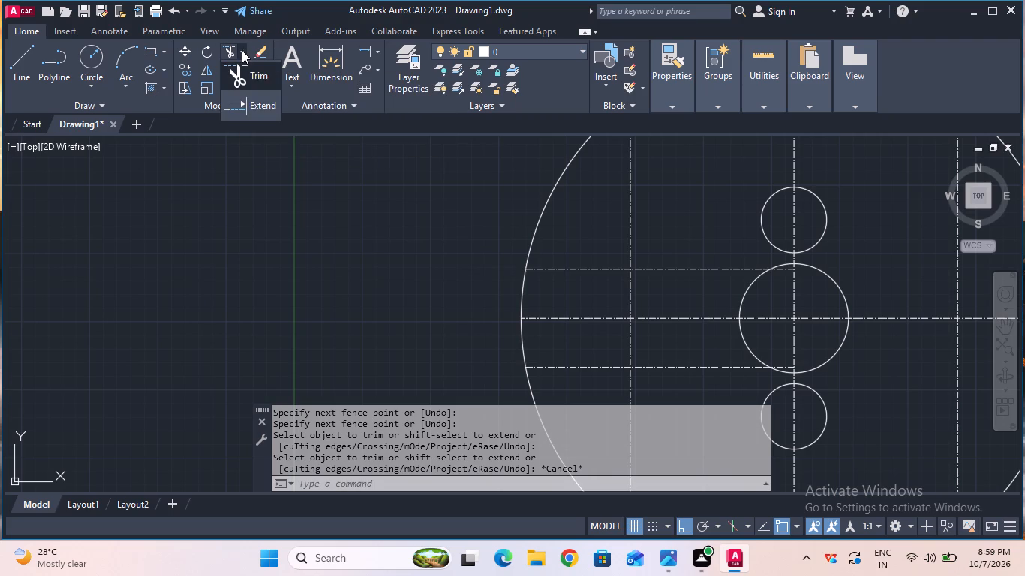
left_click(250, 100)
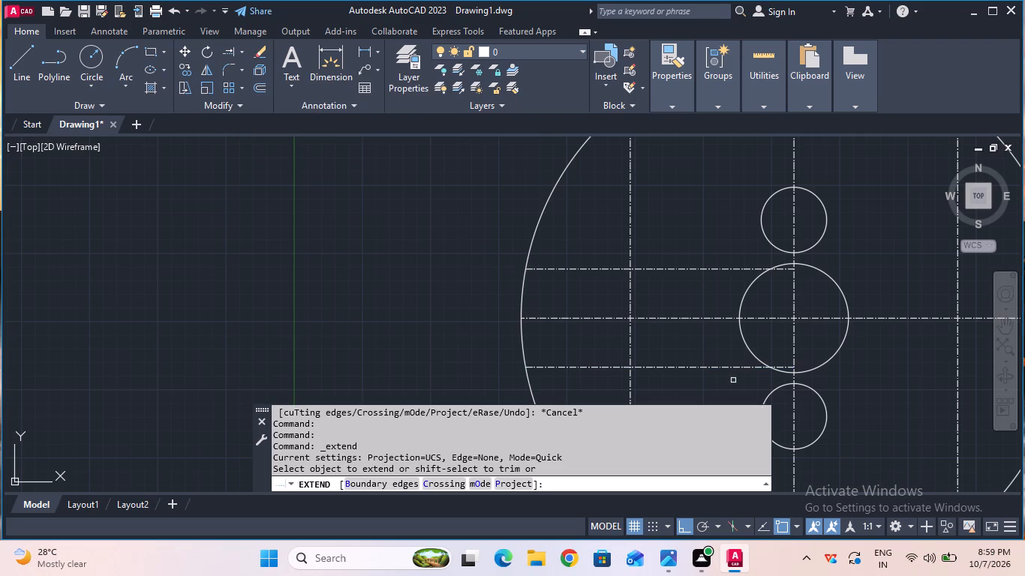
left_click(784, 366)
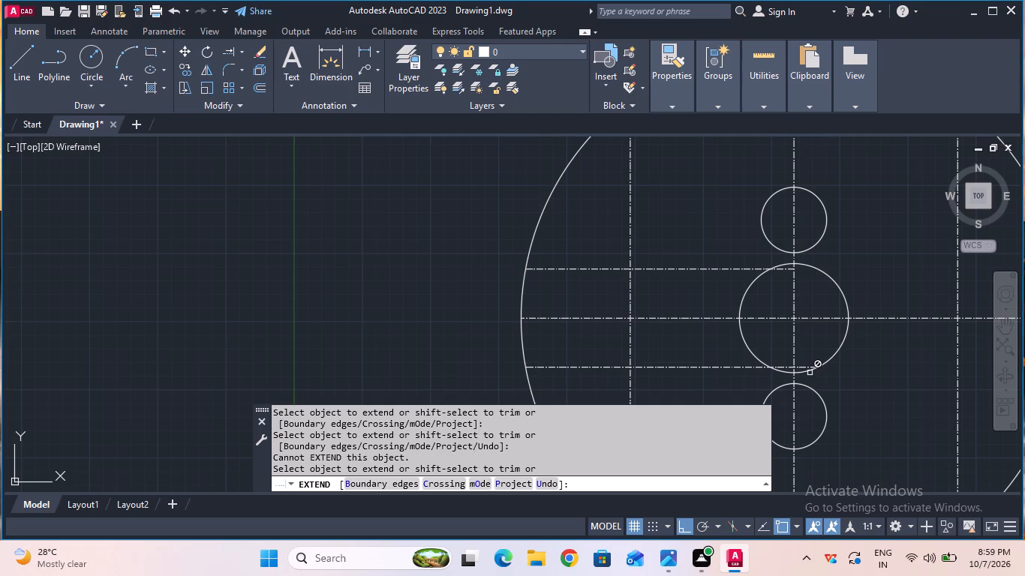
left_click(804, 366)
left_click(867, 366)
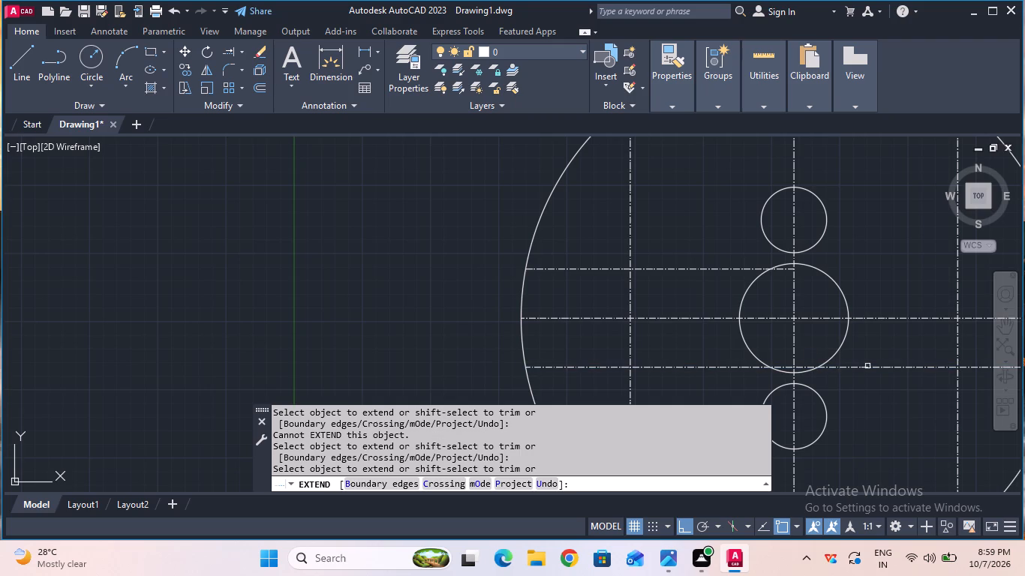
scroll(867, 366, "down", 1)
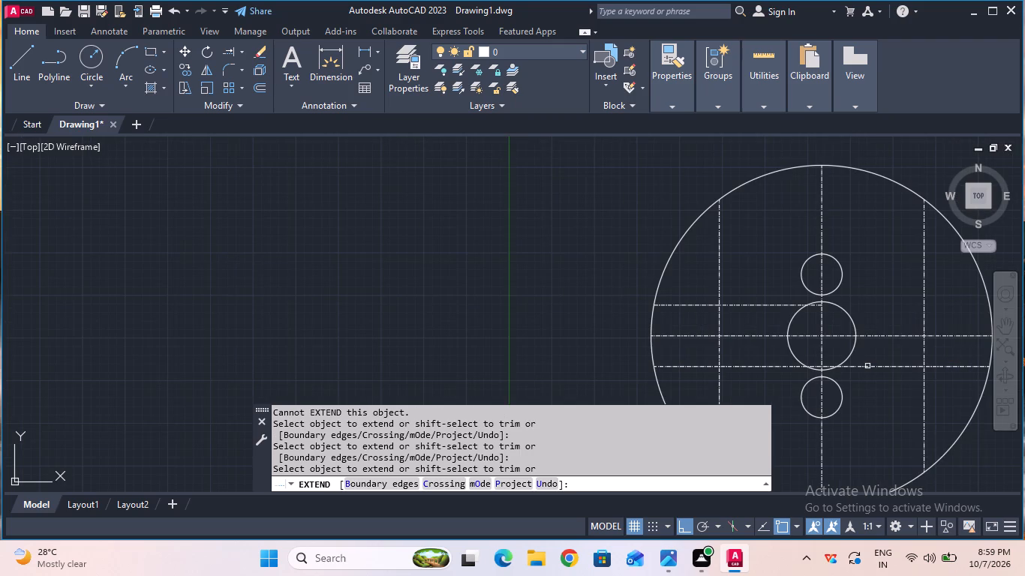
scroll(829, 322, "up", 1)
left_click(798, 297)
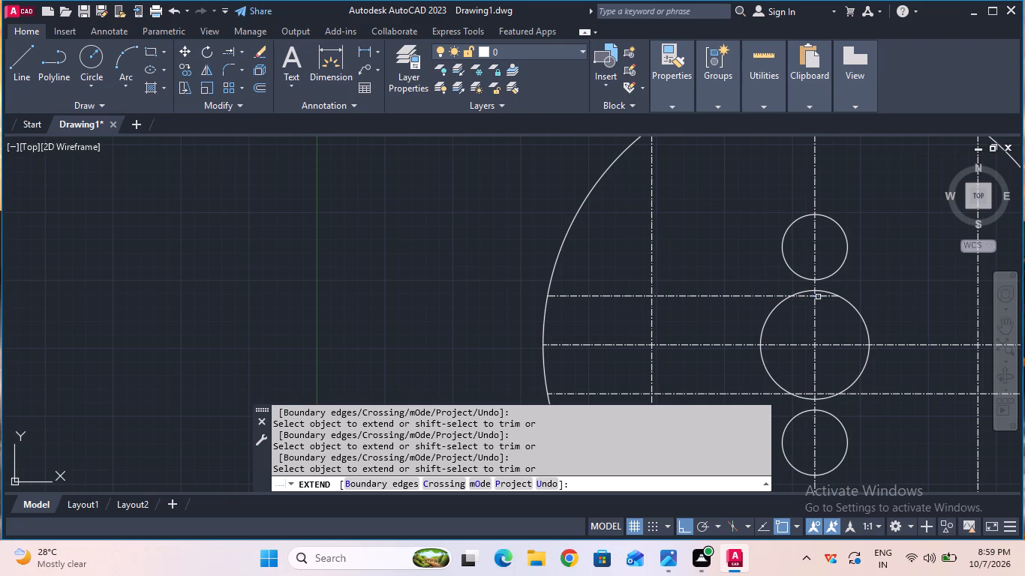
left_click(819, 297)
left_click(891, 298)
scroll(891, 298, "down", 1)
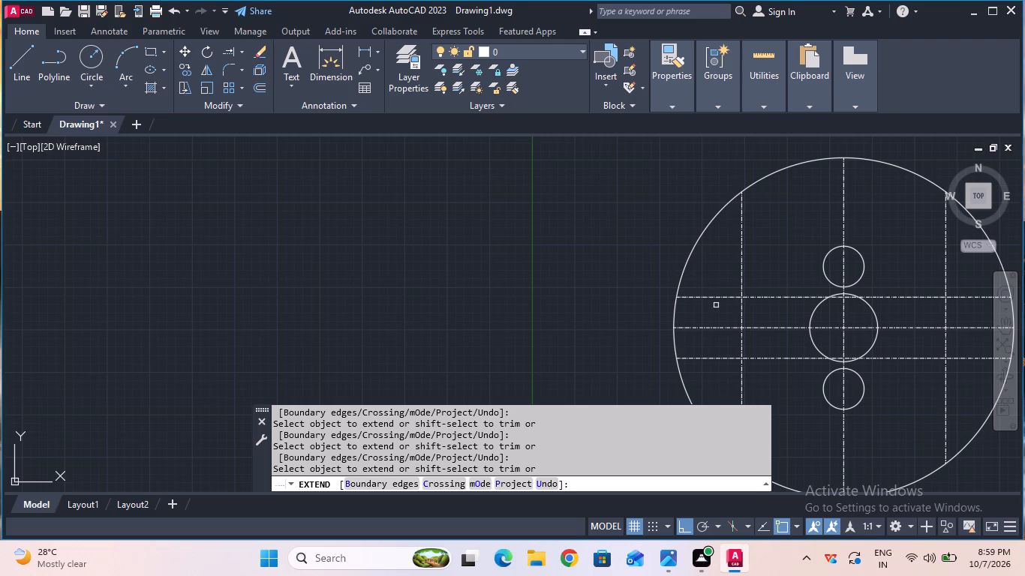
key("Escape")
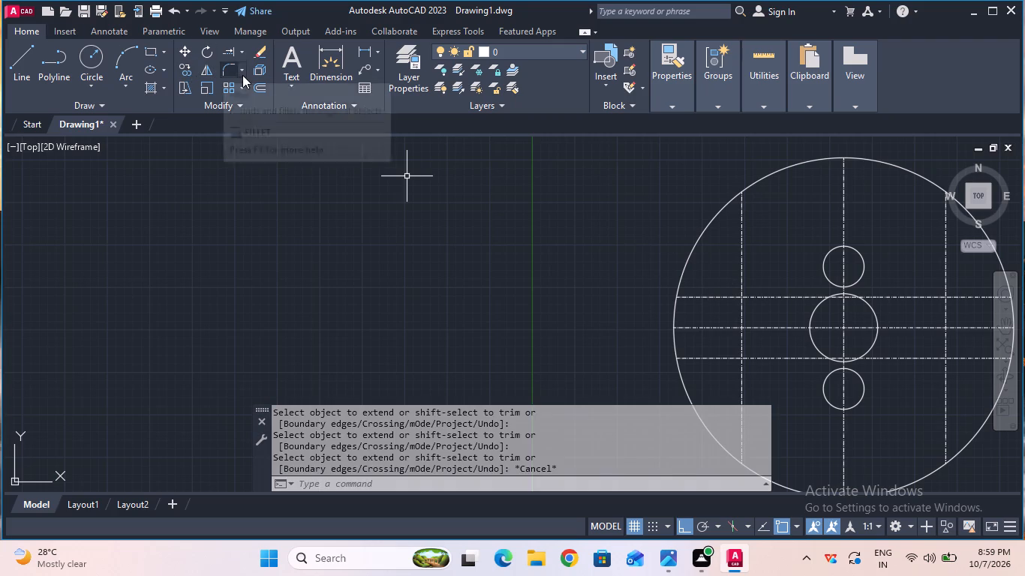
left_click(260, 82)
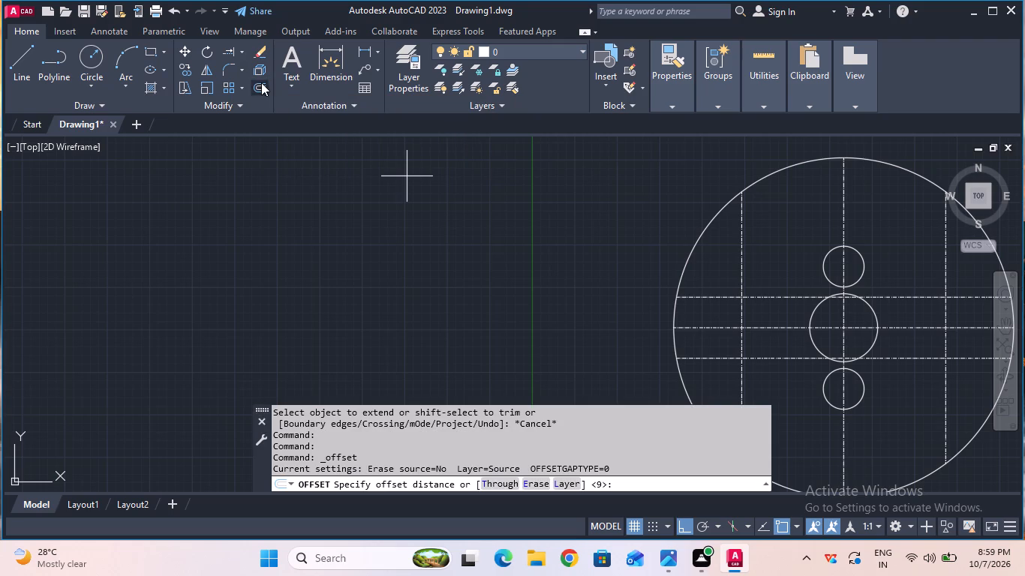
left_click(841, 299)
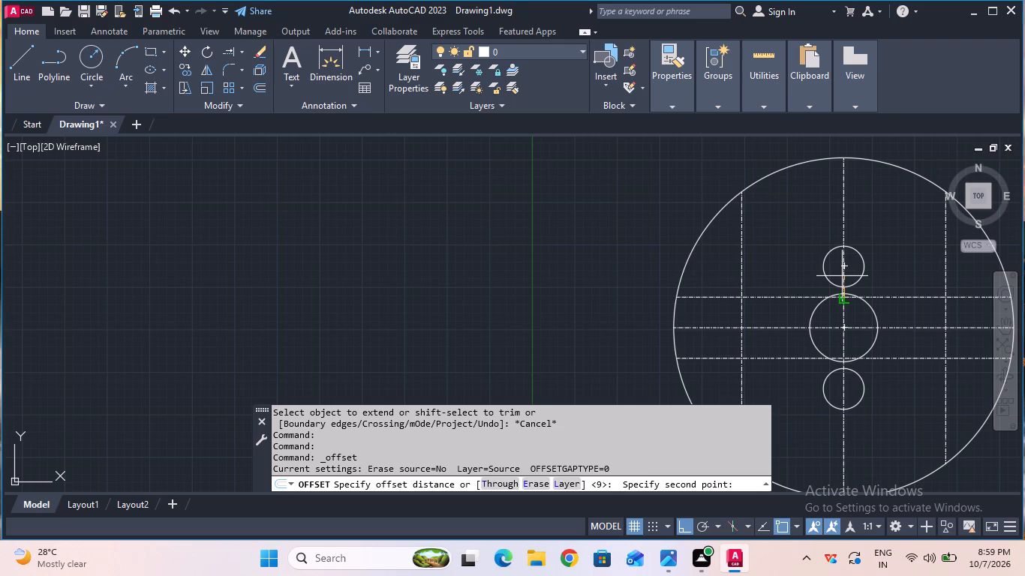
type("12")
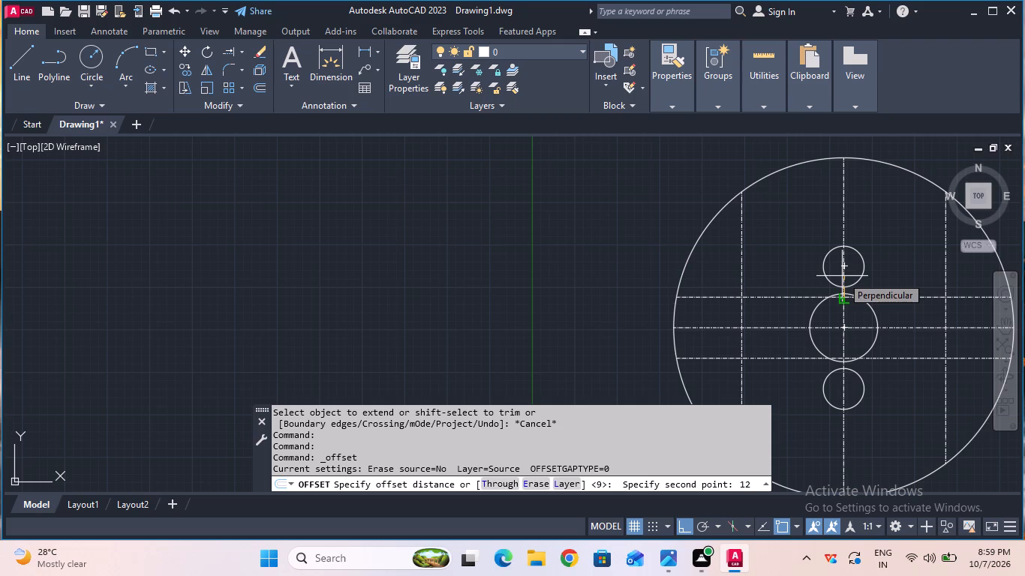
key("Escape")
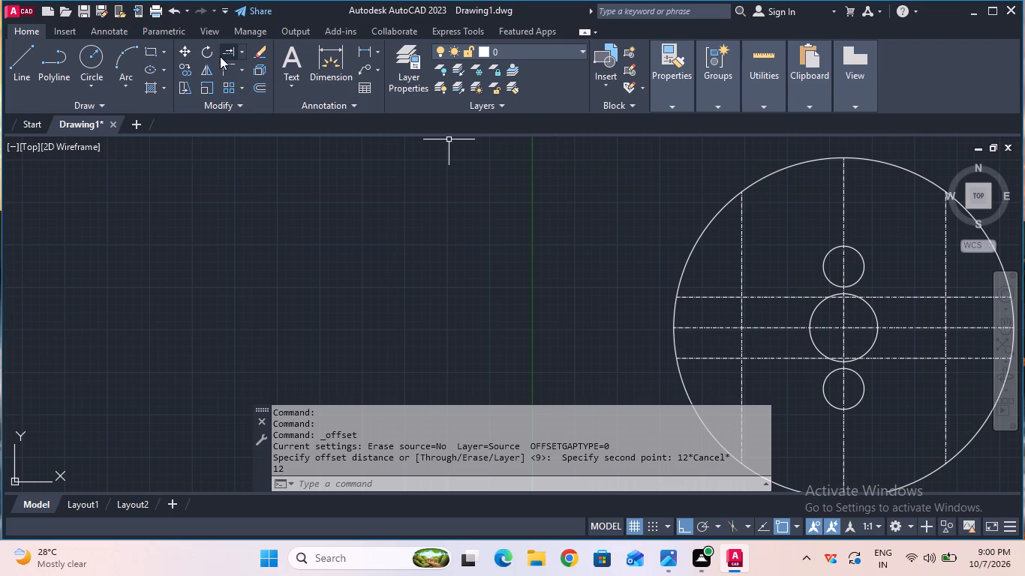
Offset the upper horizontal offset line 9 mm upward, through the upper small circle.
left_click(259, 89)
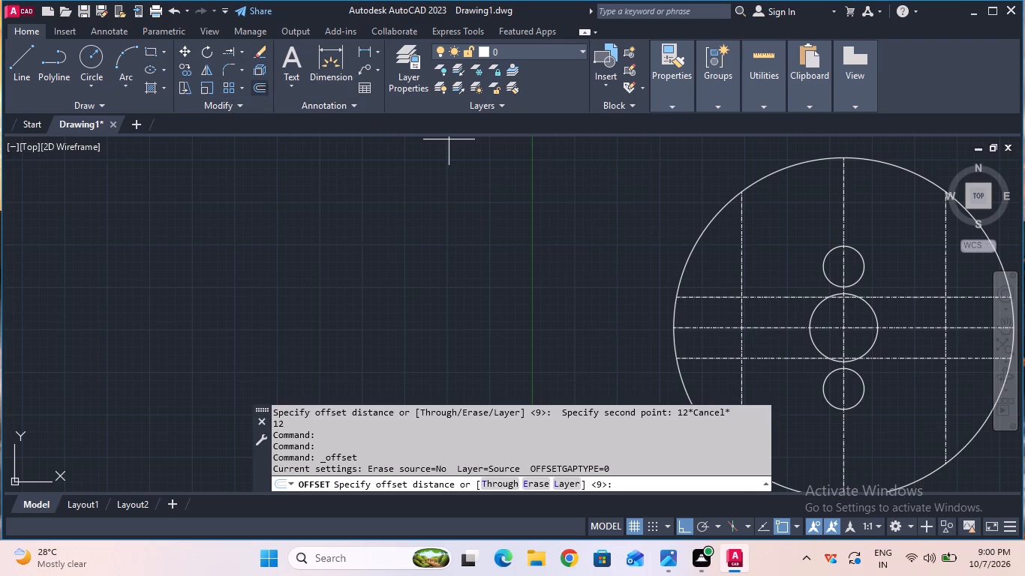
left_click(842, 303)
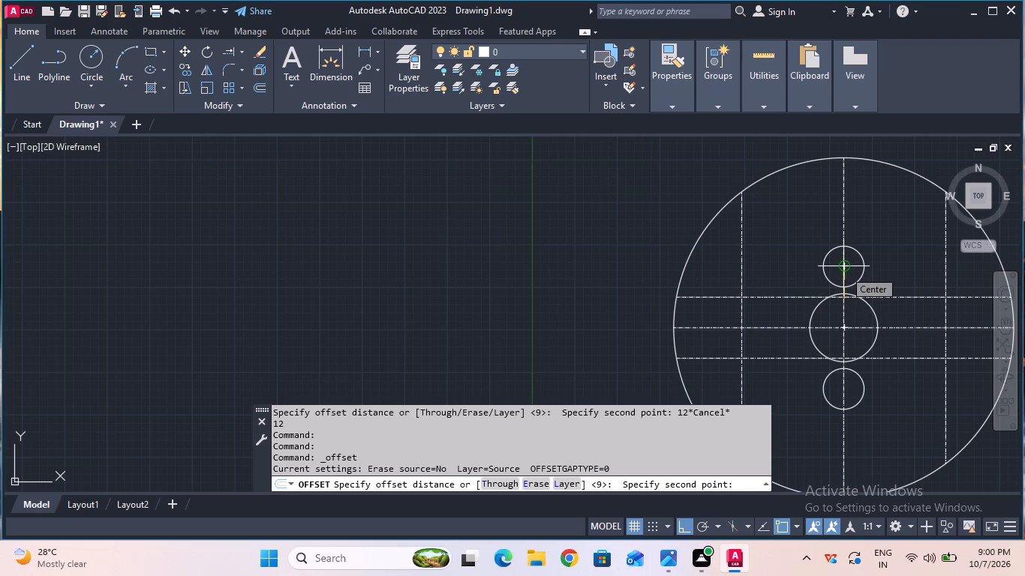
key("9")
key("Return")
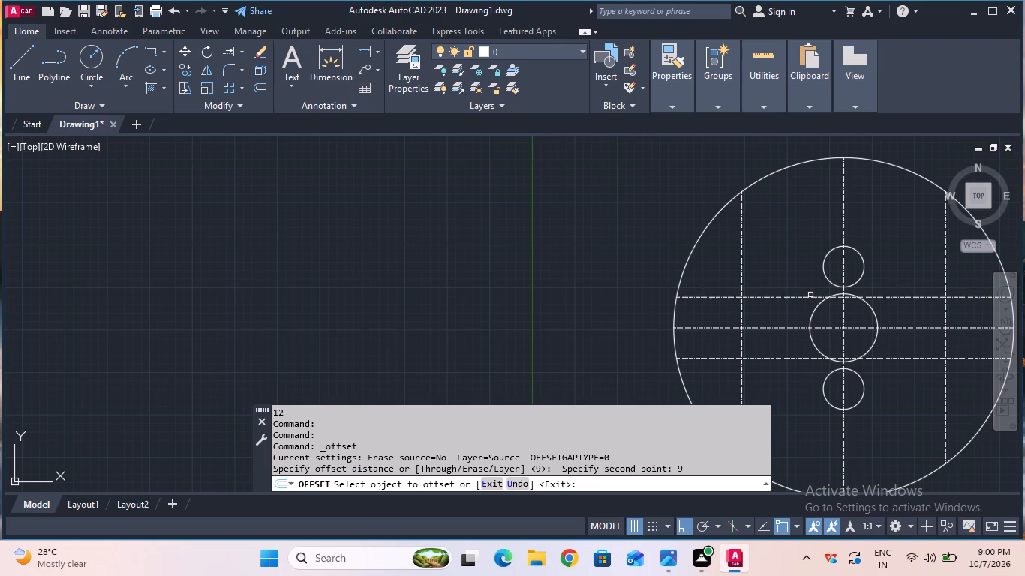
left_click(810, 295)
left_click(808, 272)
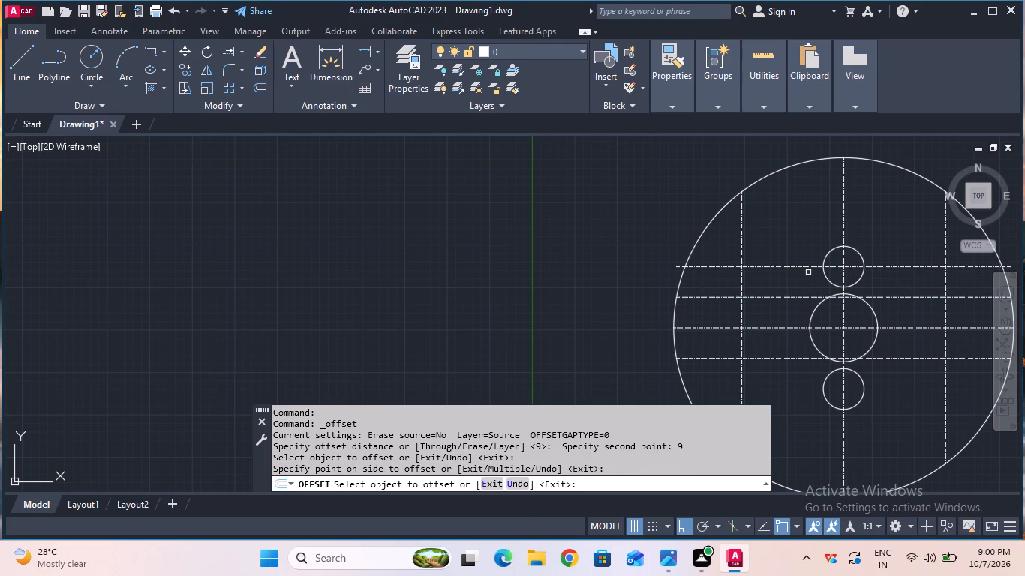
key("grave")
key("Escape")
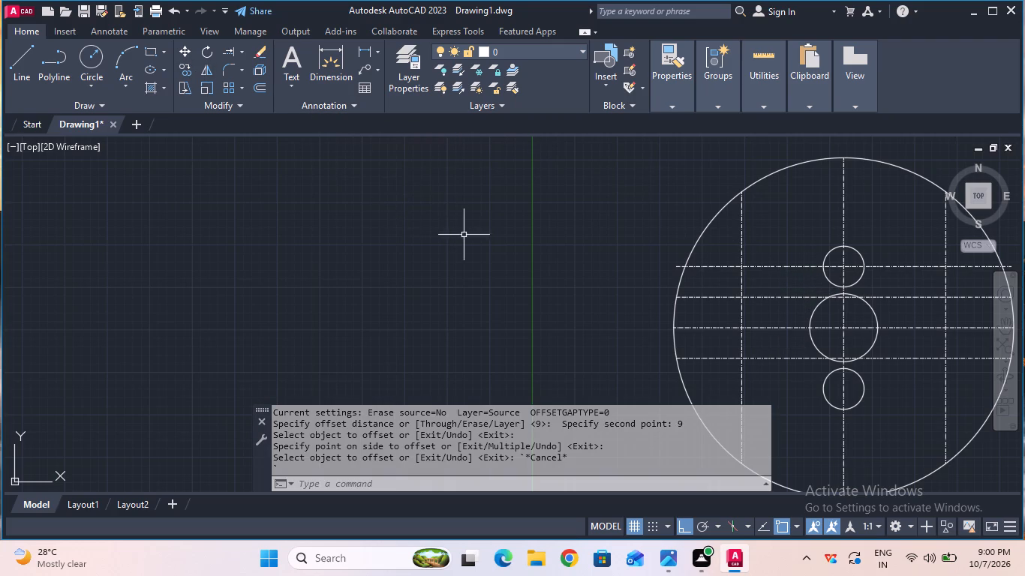
Offset the lower horizontal offset line 9 mm downward, through the lower small circle.
left_click(260, 92)
left_click(843, 358)
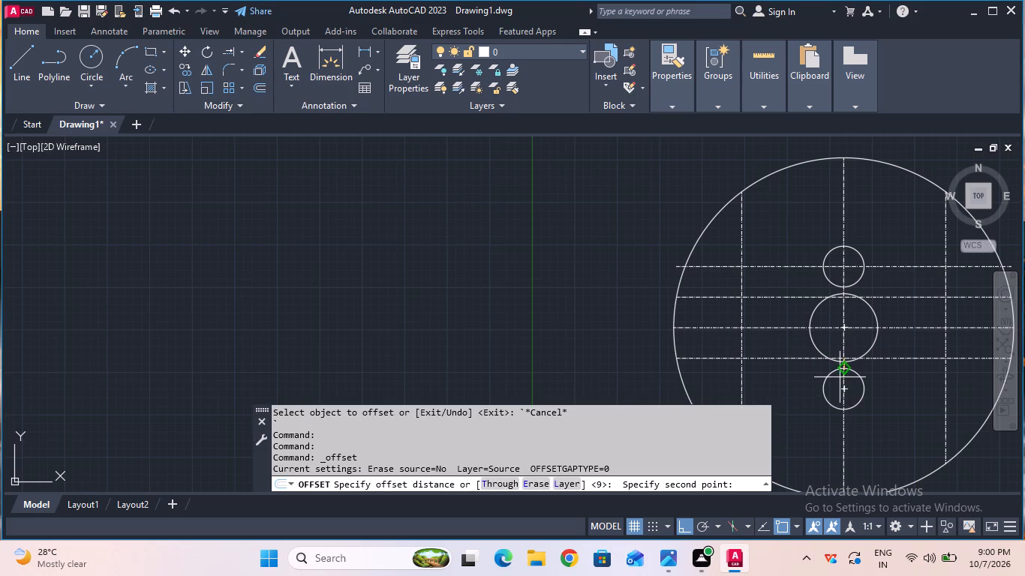
key("9")
key("Return")
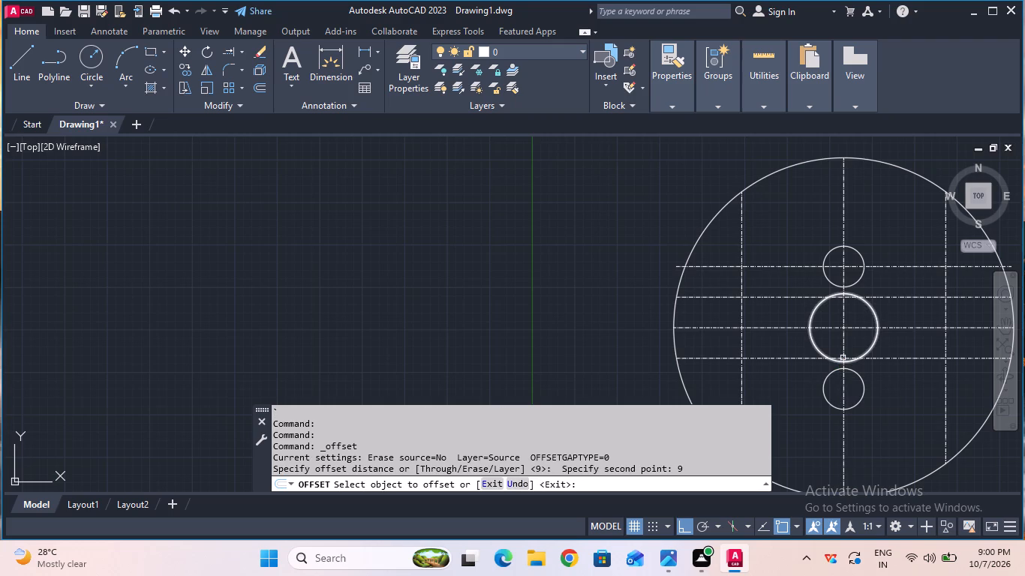
left_click(843, 358)
left_click(843, 376)
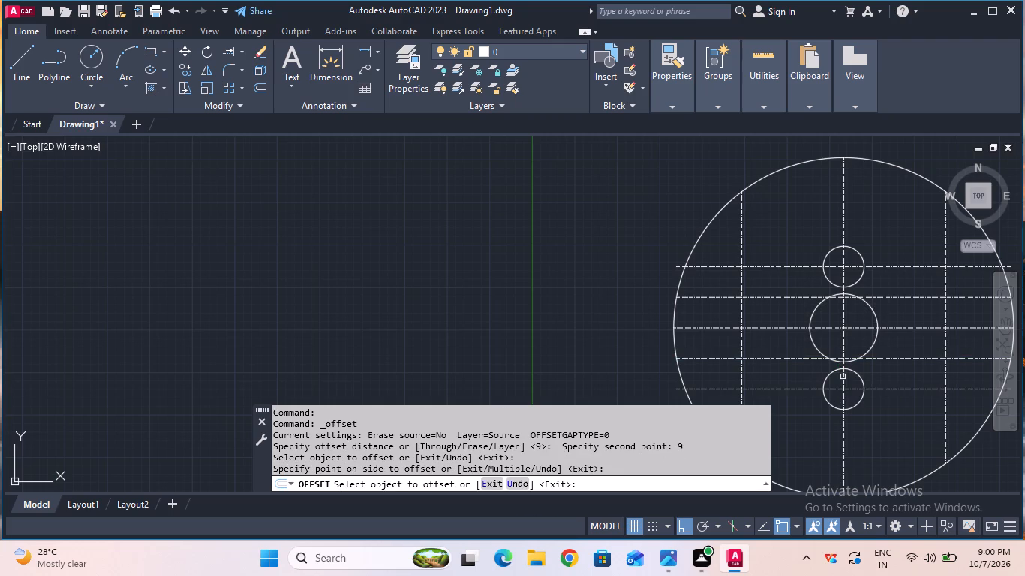
key("Escape")
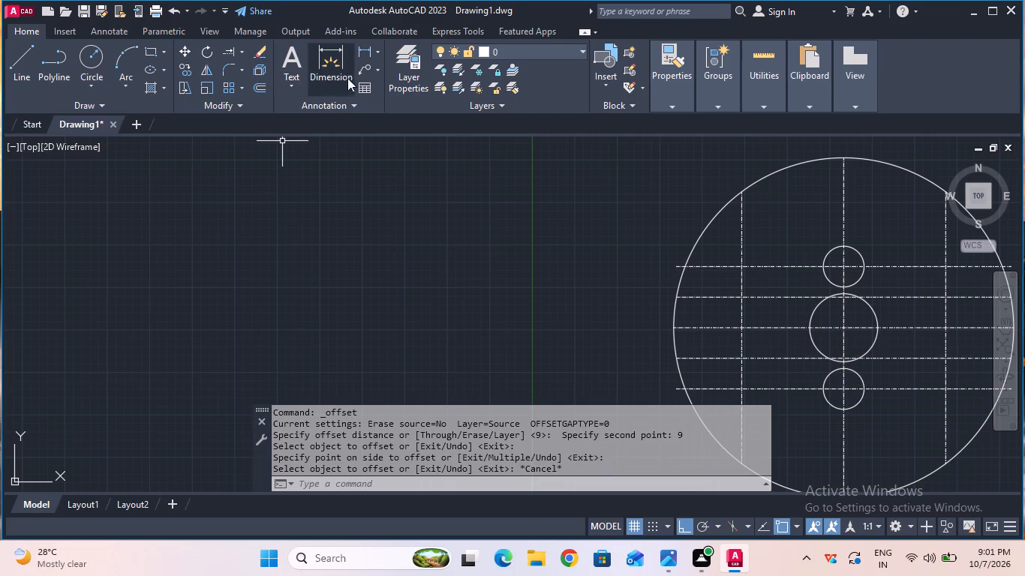
Check the vertical distance between the centre lines through the upper and lower small circles with a temporary linear dimension.
left_click(365, 53)
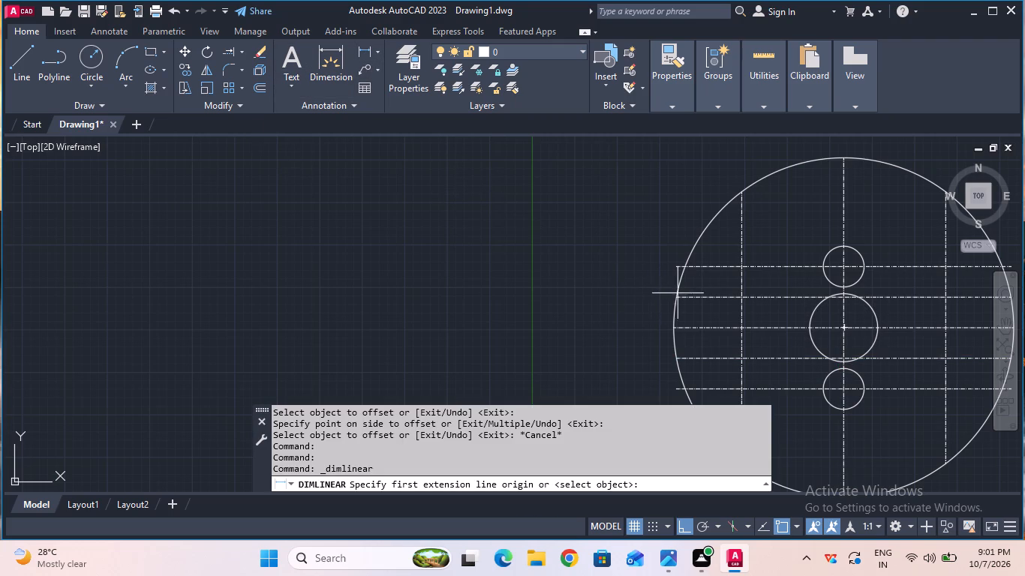
left_click(687, 268)
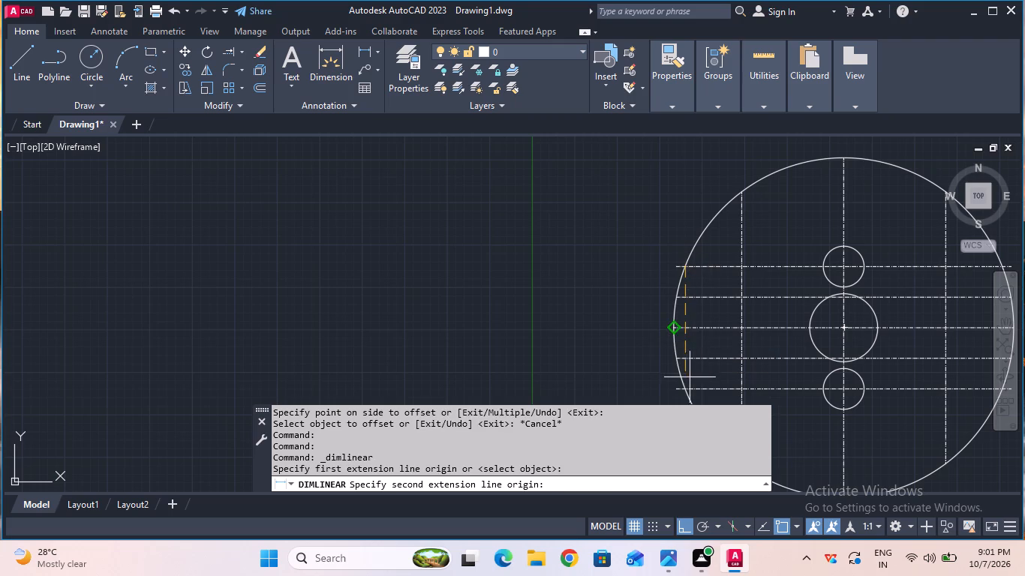
left_click(688, 391)
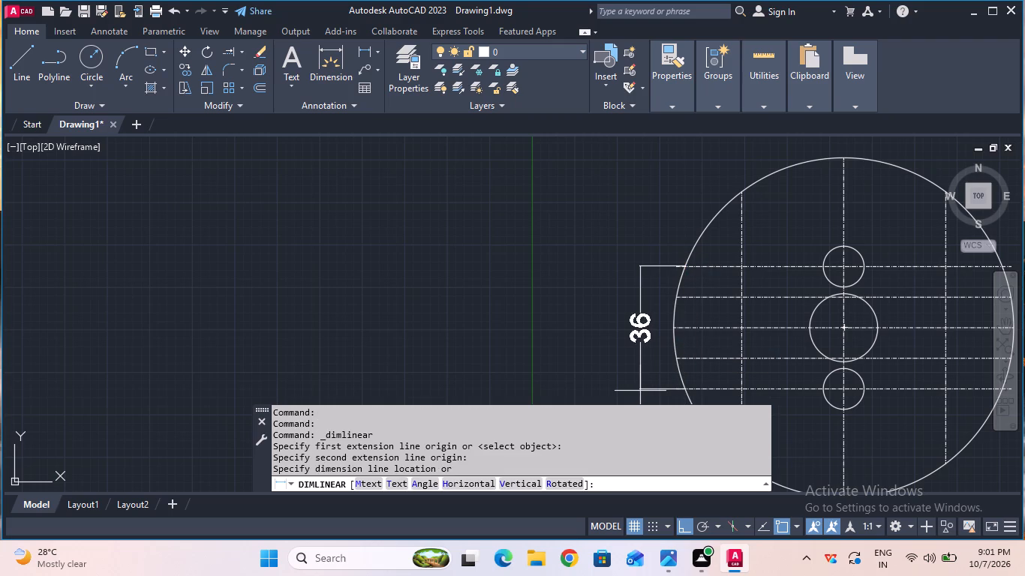
key("Escape")
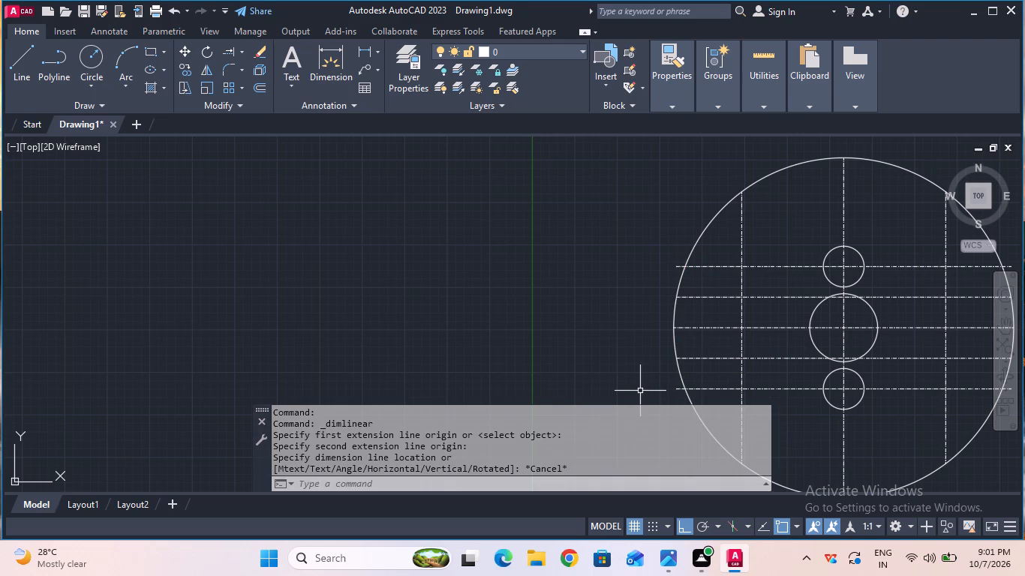
Offset the centre line through the upper small circle 12 mm upward and the one through the lower small circle 12 mm downward.
scroll(640, 391, "down", 1)
scroll(640, 391, "up", 1)
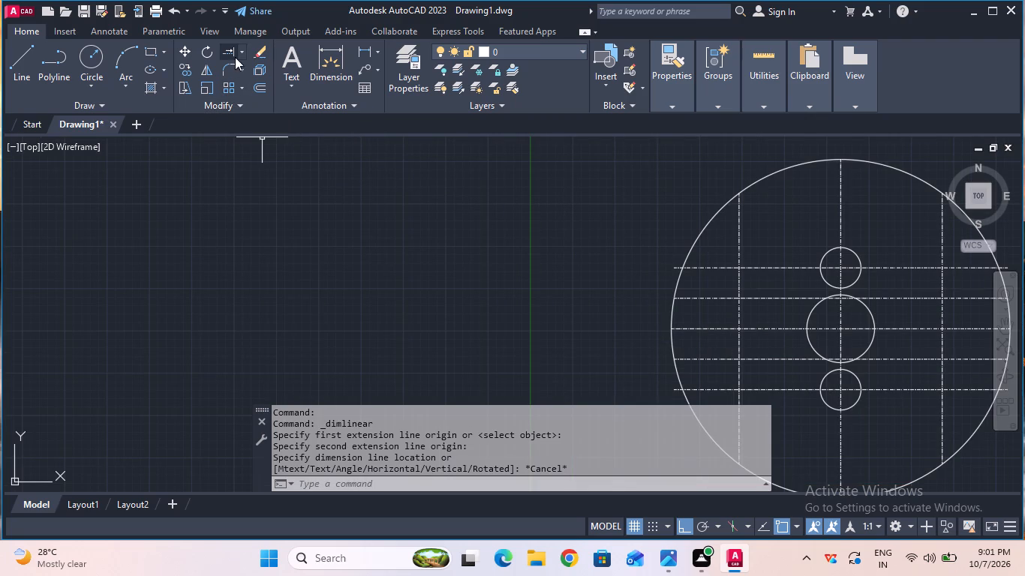
left_click(264, 89)
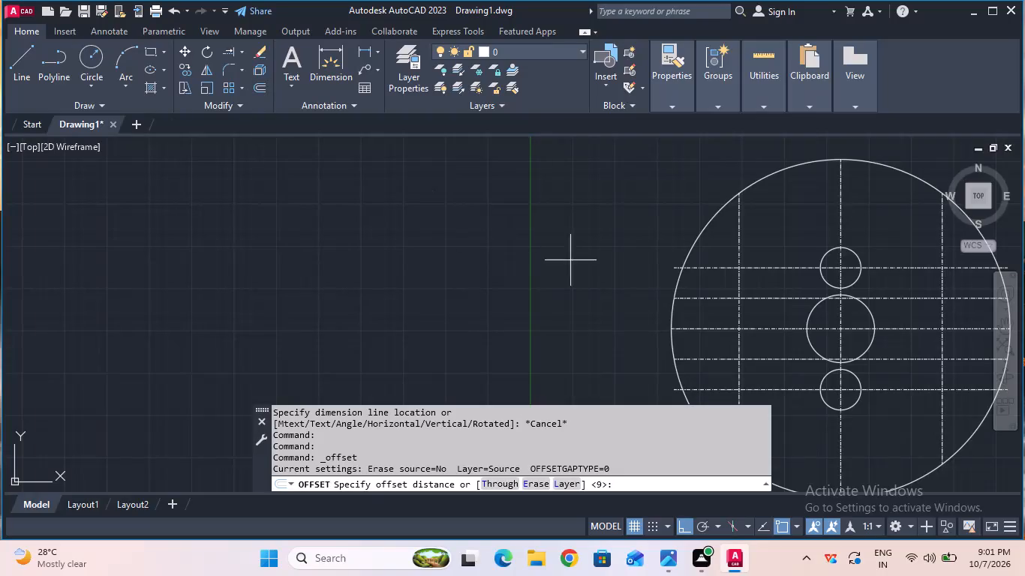
left_click(838, 271)
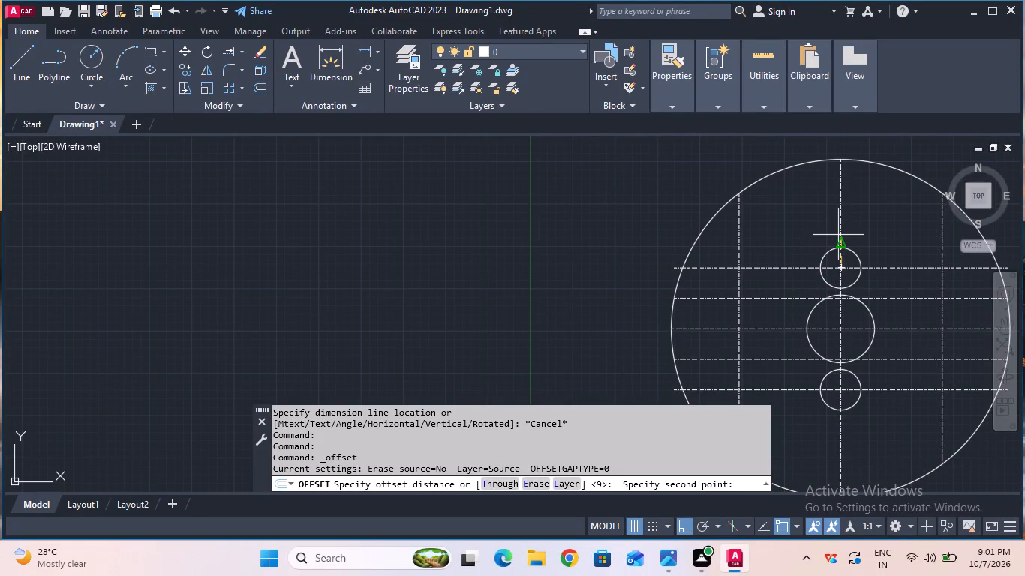
type("12")
key("Return")
left_click(835, 265)
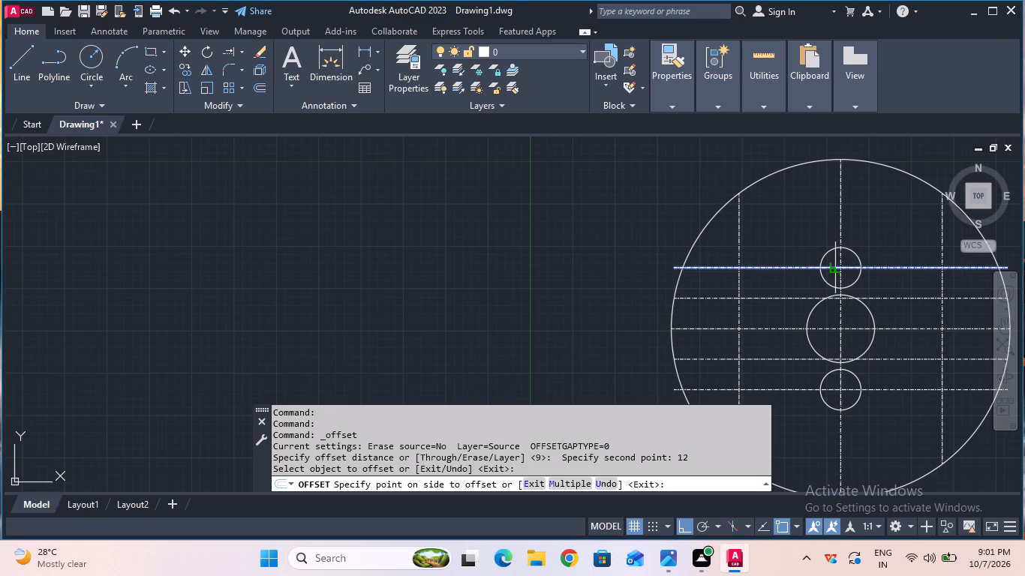
left_click(835, 248)
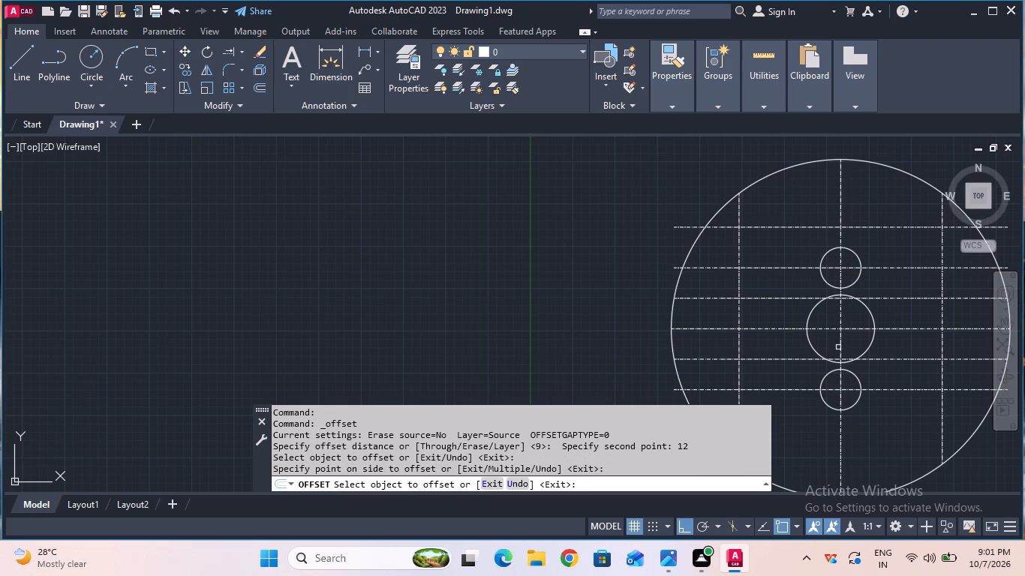
left_click(837, 388)
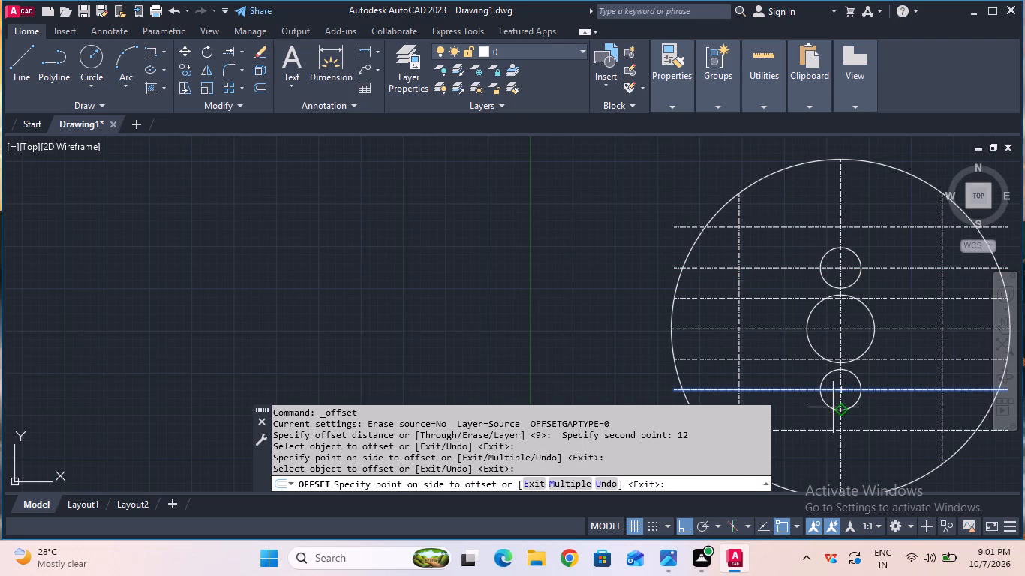
left_click(833, 416)
key("Escape")
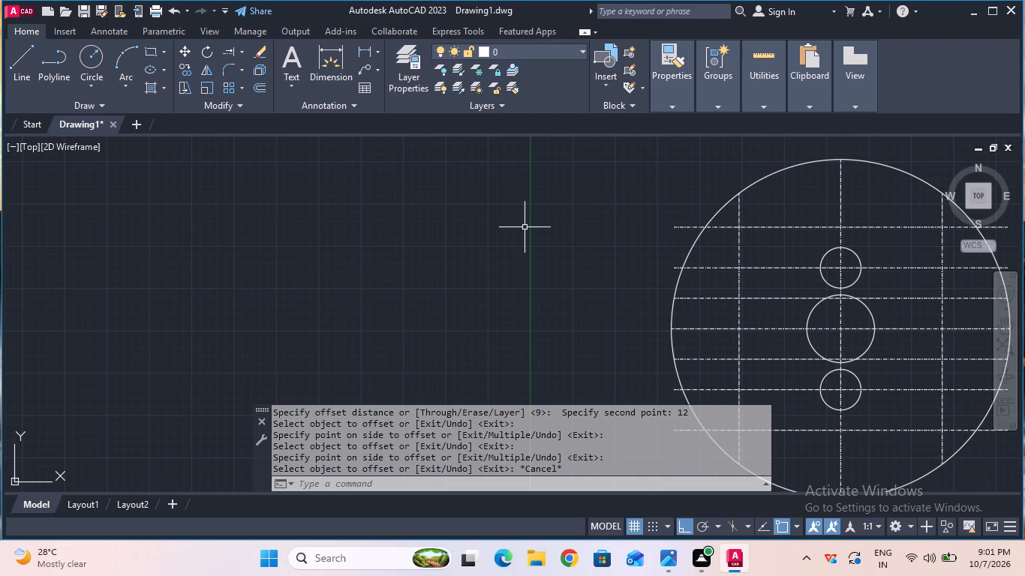
Draw a circle of radius 5 mm where the left vertical centre line crosses the uppermost horizontal line.
left_click(83, 70)
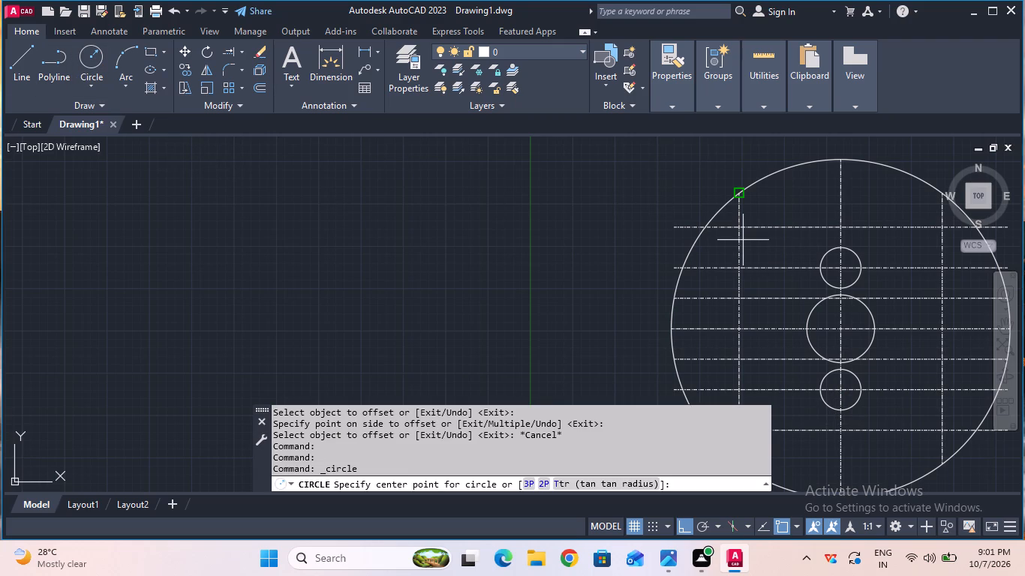
left_click(739, 231)
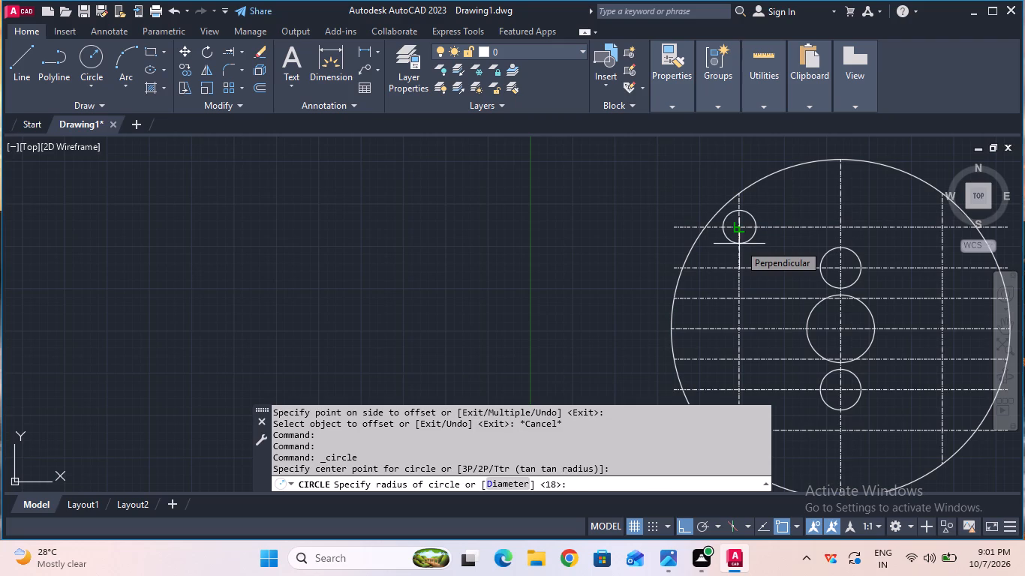
key("5")
key("Return")
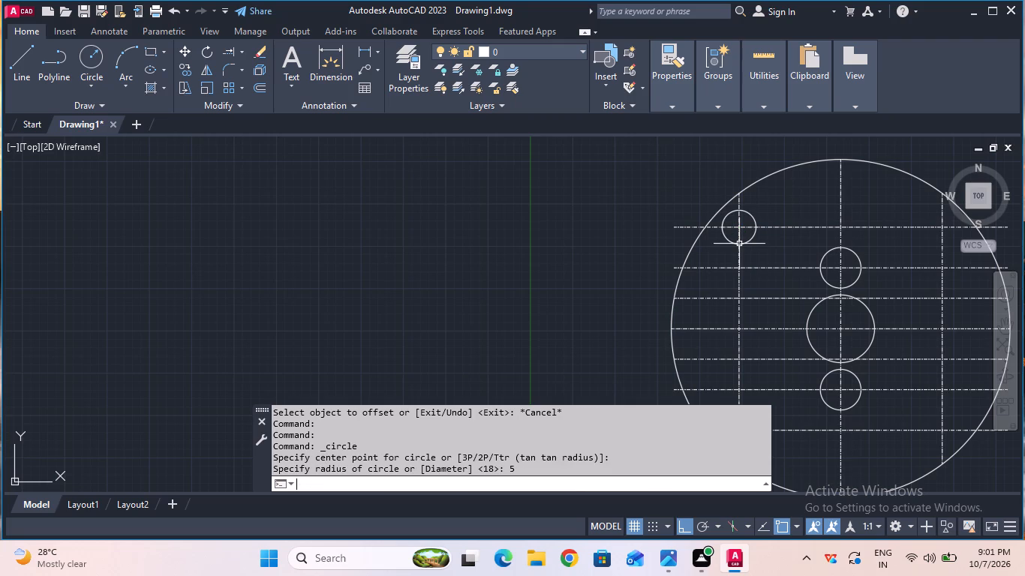
Draw a circle of radius 3 mm where the right vertical centre line crosses the uppermost horizontal line.
middle_click_drag(836, 242, 657, 238)
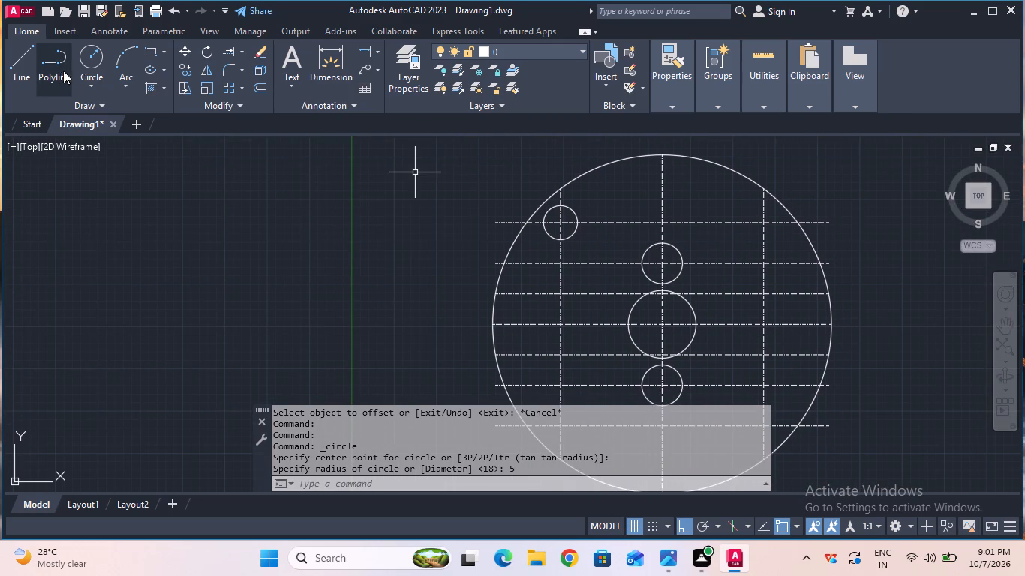
left_click(94, 55)
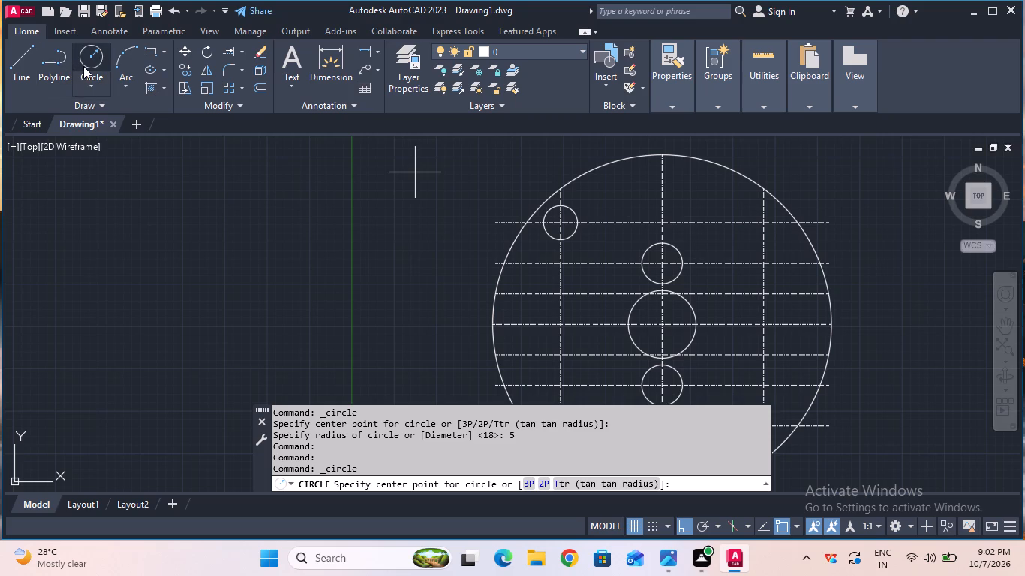
left_click(83, 66)
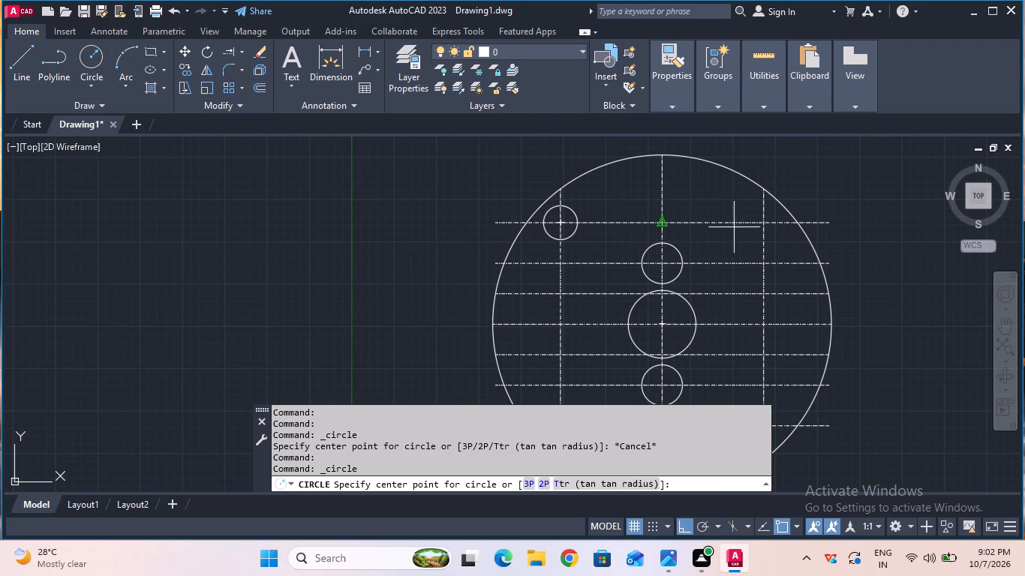
left_click(762, 223)
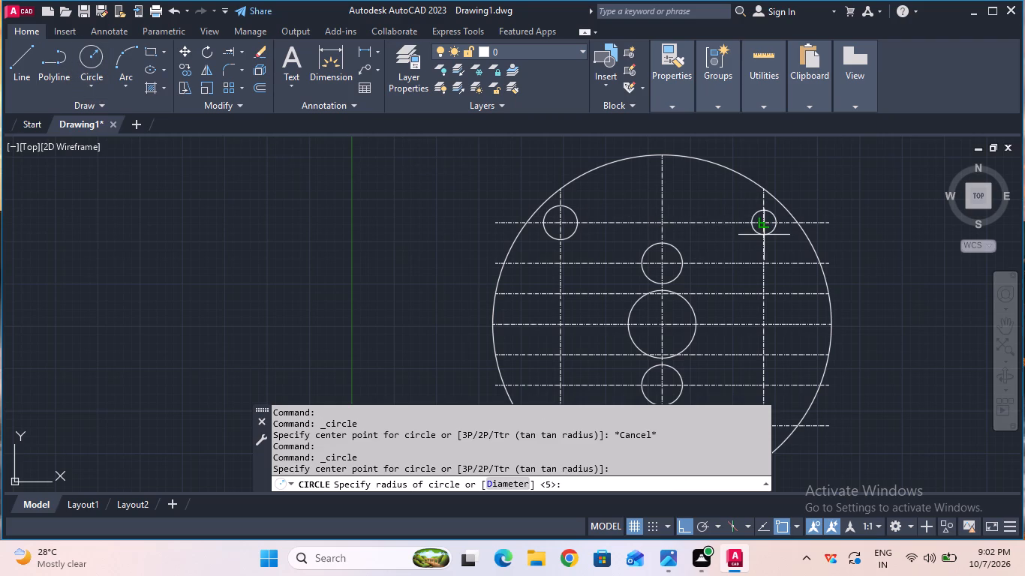
key("3")
key("Return")
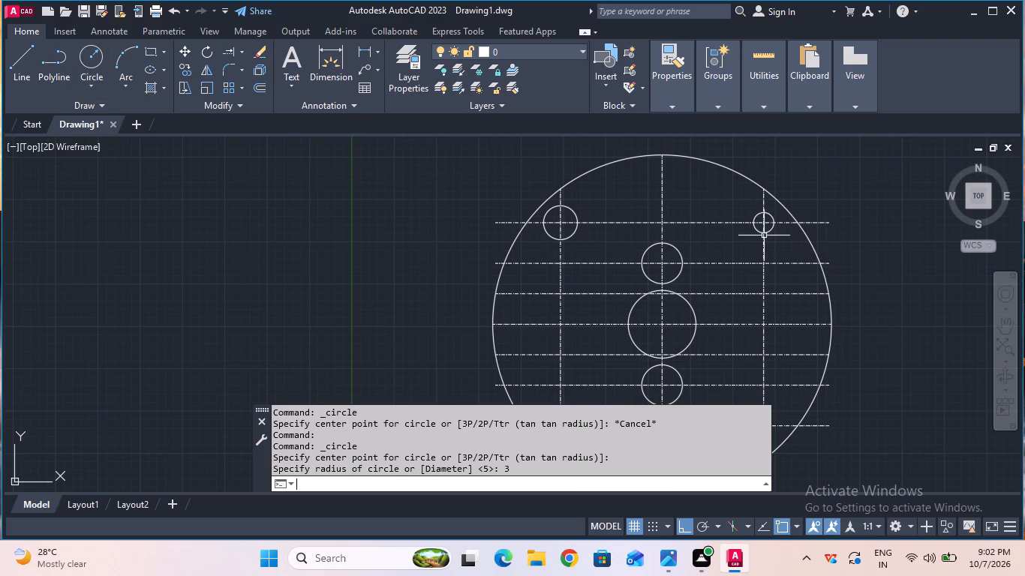
Draw a circle of radius 5 mm where the right vertical centre line crosses the lowest horizontal line.
scroll(764, 235, "up", 1)
scroll(764, 235, "down", 1)
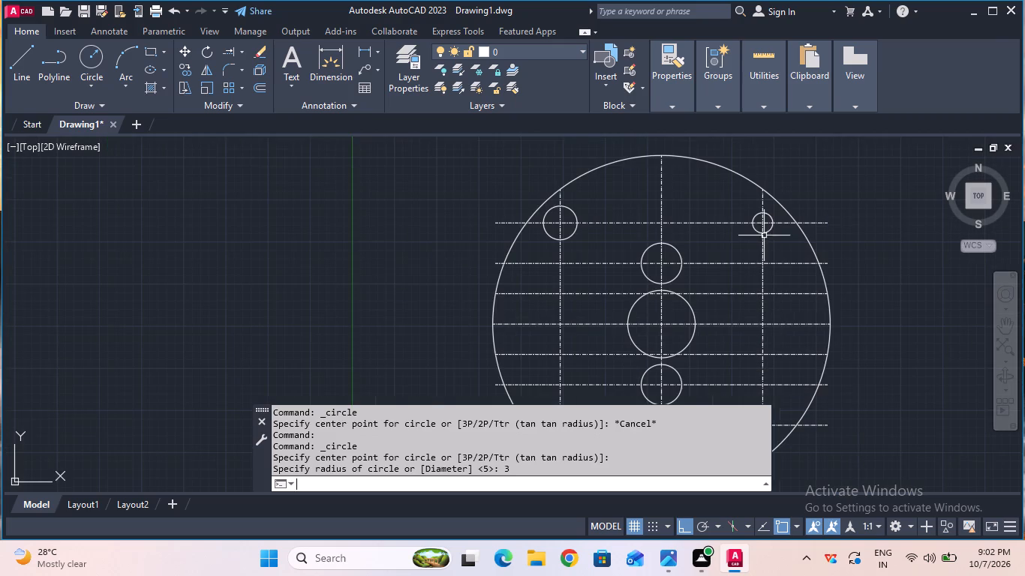
middle_click_drag(724, 280, 766, 206)
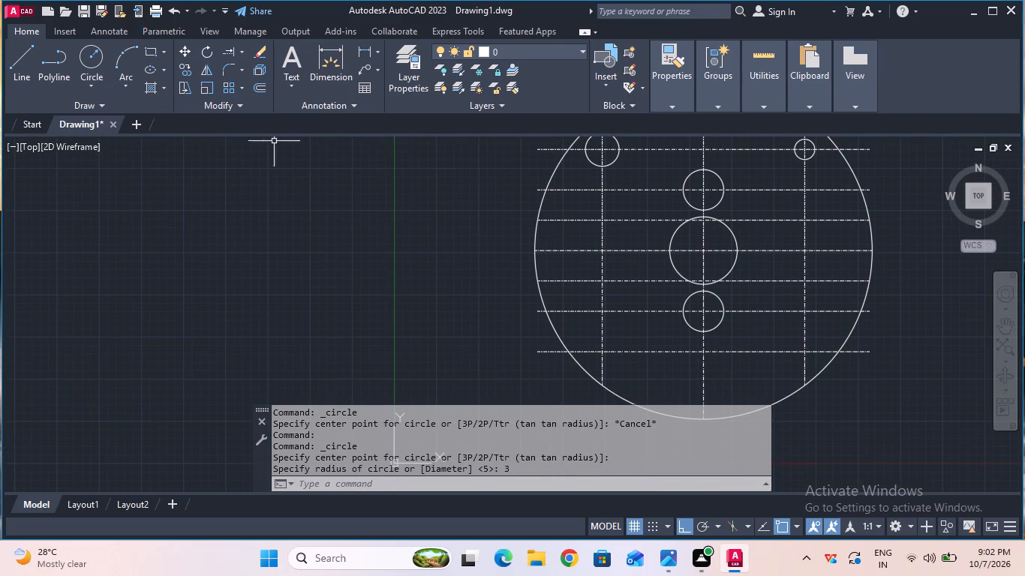
left_click(82, 57)
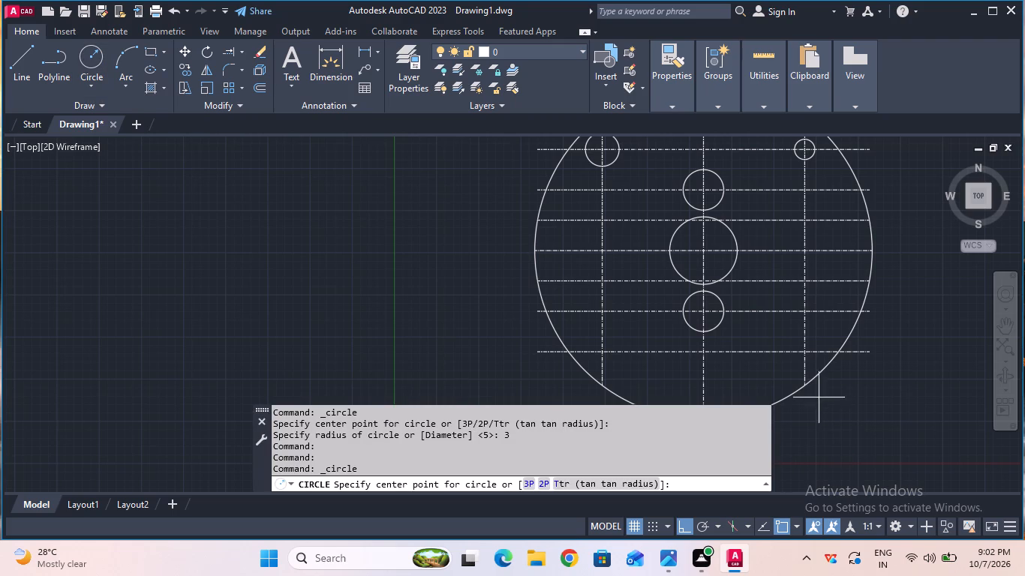
left_click(803, 355)
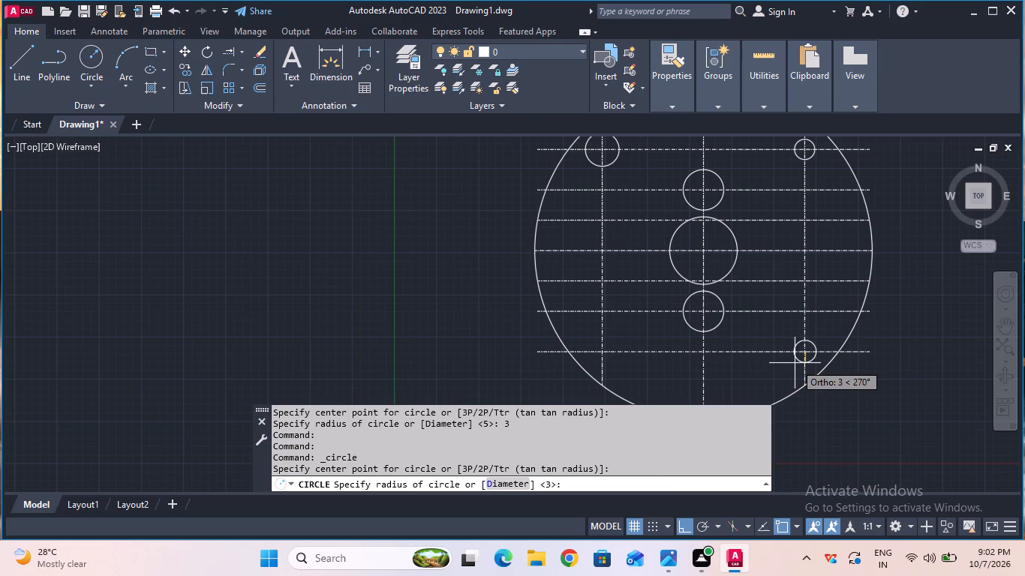
key("5")
key("Return")
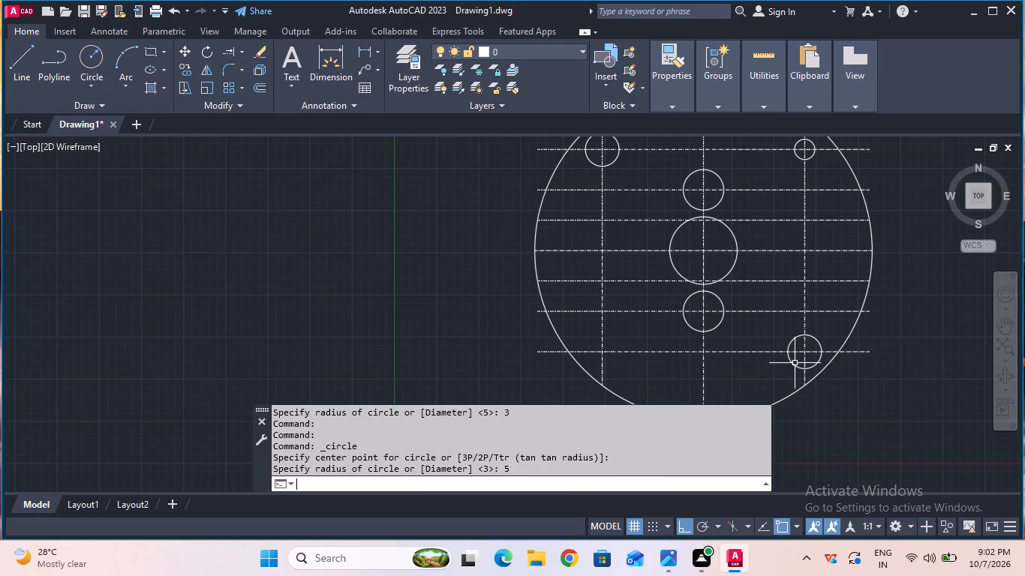
Draw a circle of radius 3 mm where the left vertical centre line crosses the lowest horizontal line.
left_click(97, 61)
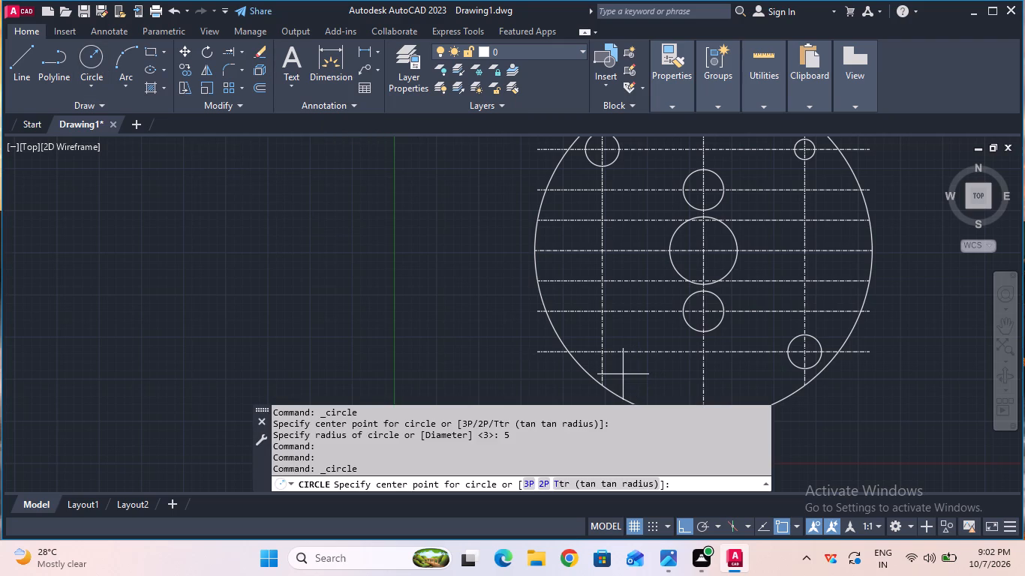
left_click(603, 355)
key("3")
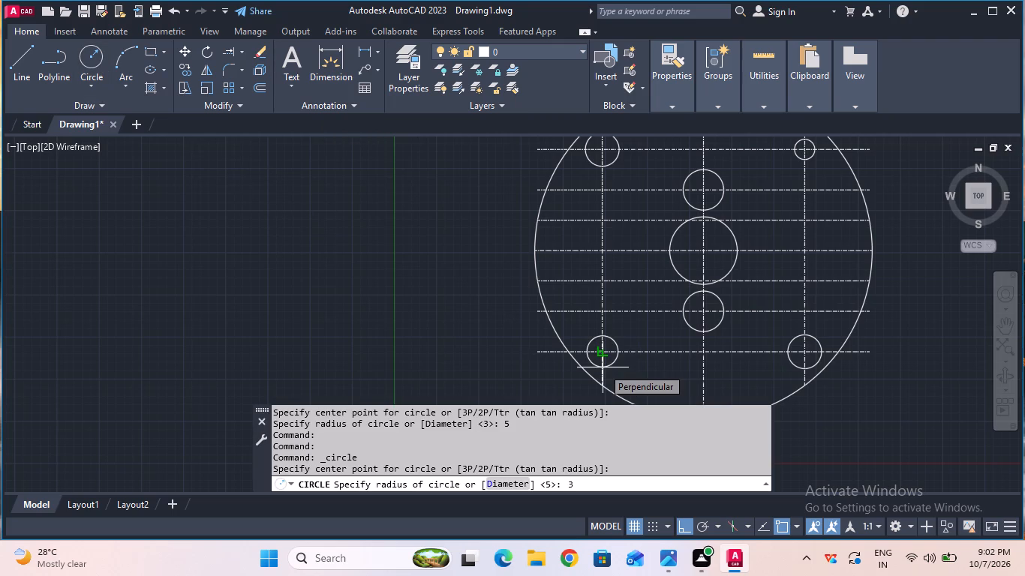
key("Return")
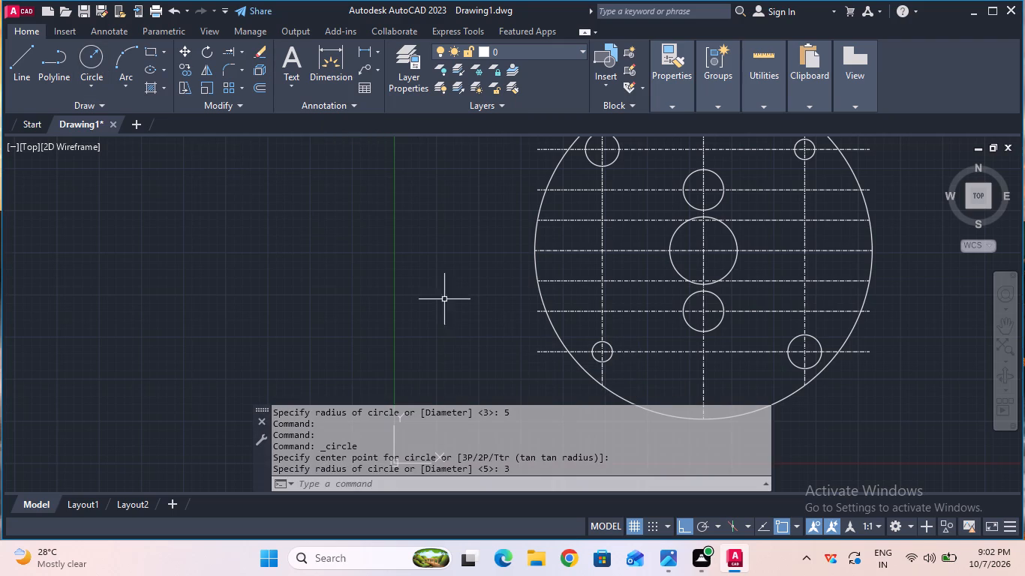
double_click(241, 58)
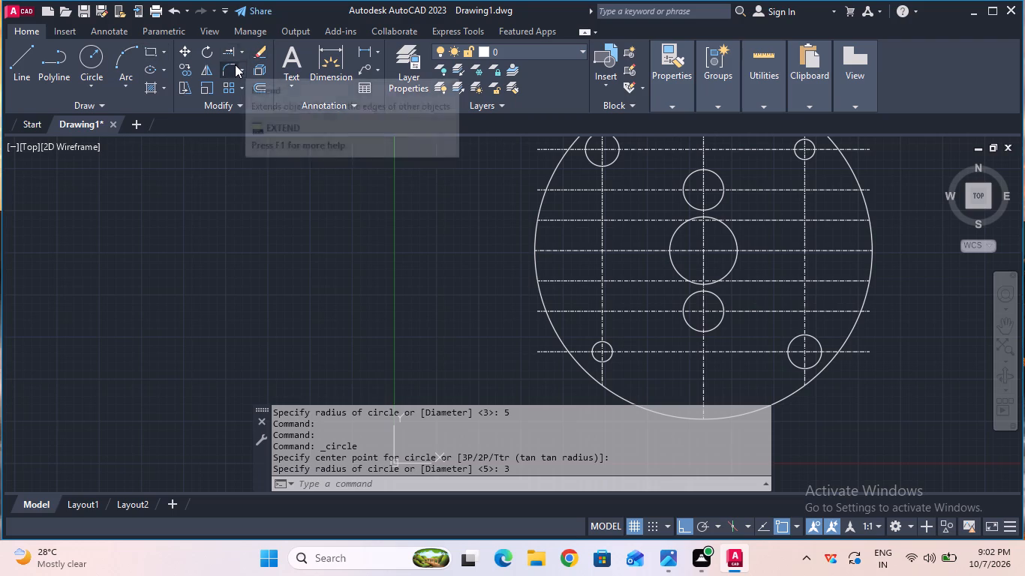
Trim the left ends of the two uppermost and two lowest horizontal centre lines where they project beyond the plate's outer circle.
left_click(242, 58)
left_click(227, 68)
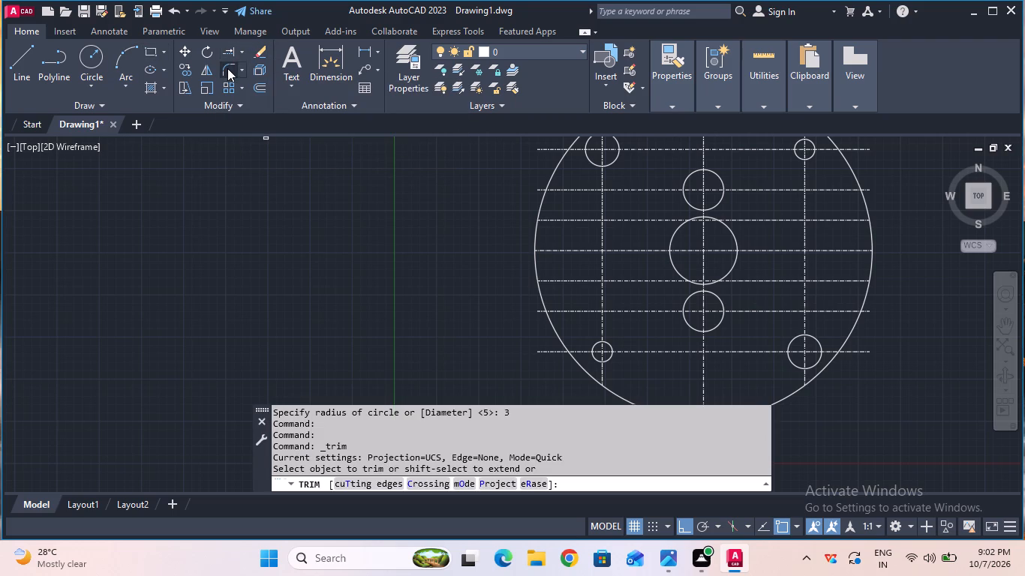
left_click(545, 148)
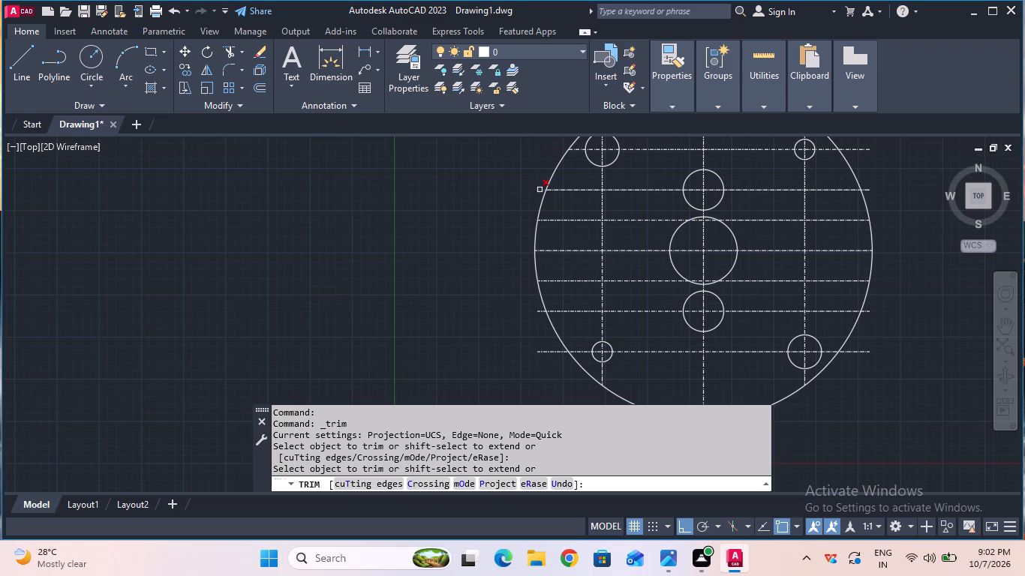
left_click(540, 190)
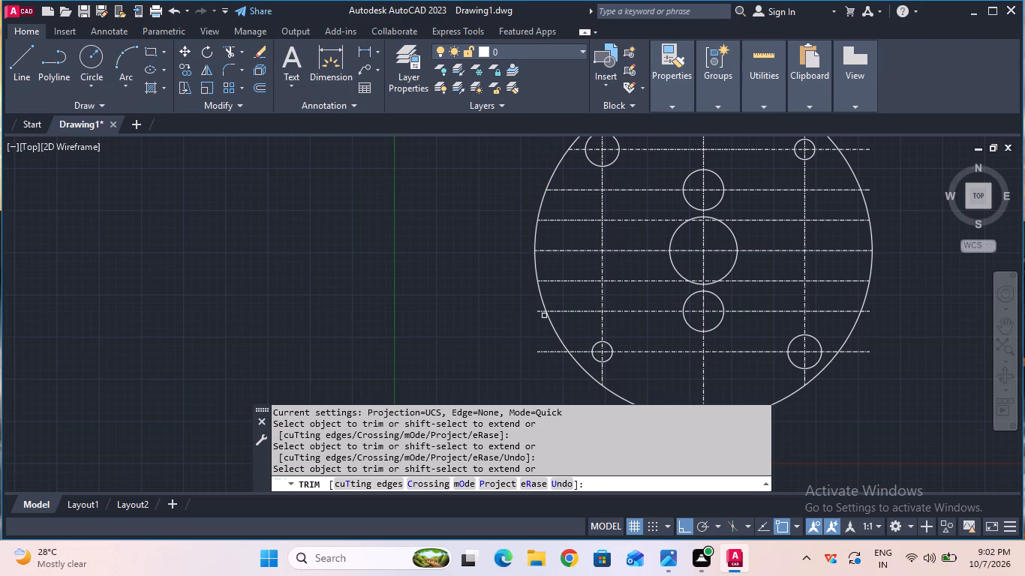
left_click_drag(544, 316, 528, 306)
left_click(528, 306)
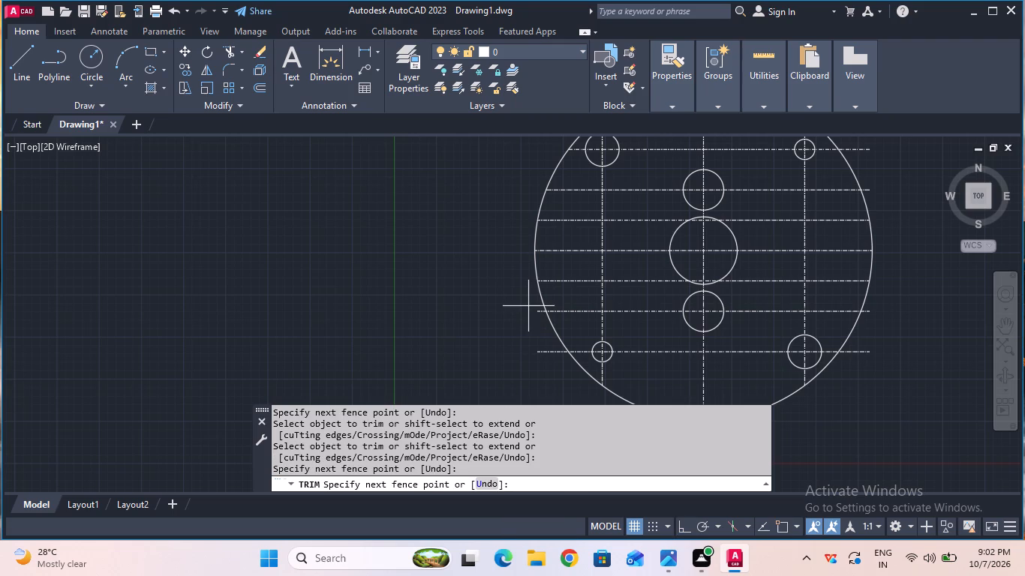
left_click(528, 306)
left_click(514, 316)
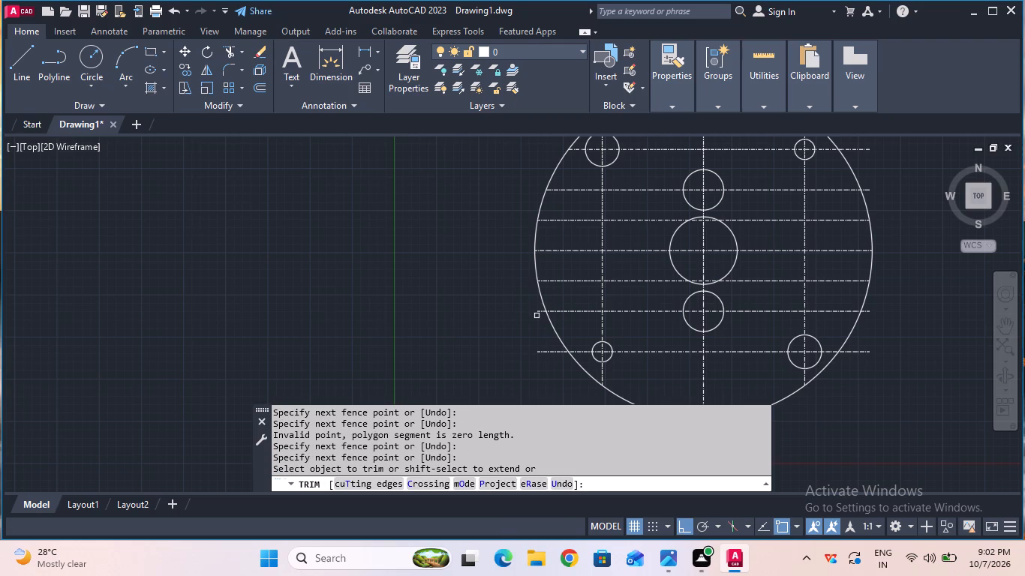
scroll(537, 316, "up", 3)
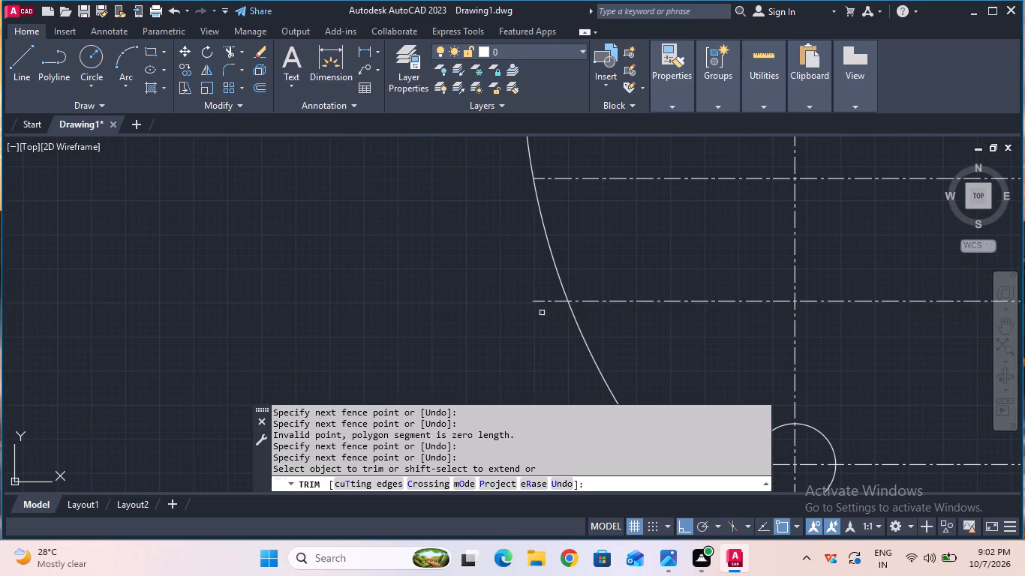
left_click(547, 303)
scroll(547, 303, "down", 3)
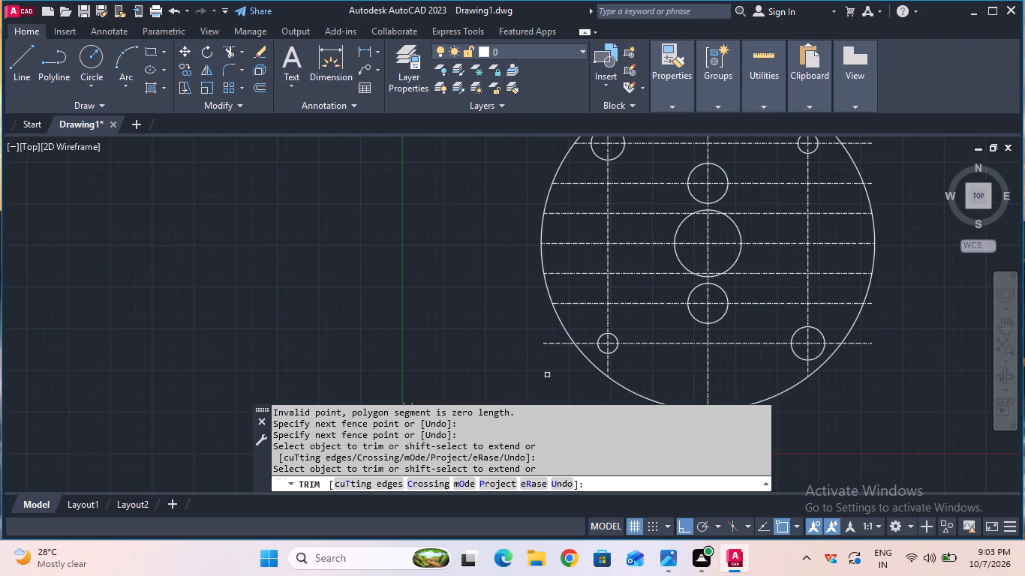
left_click_drag(552, 349, 552, 342)
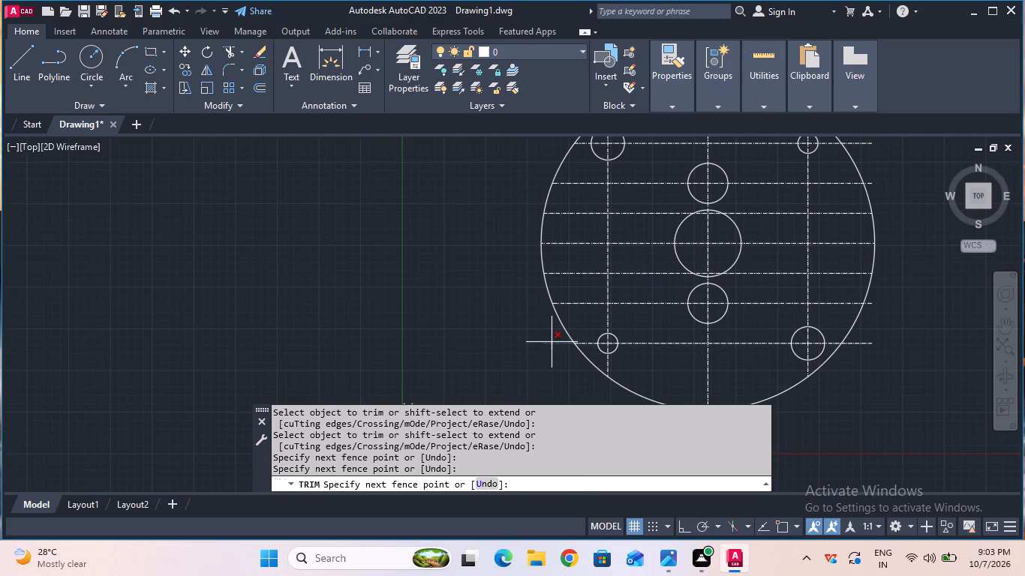
left_click(552, 342)
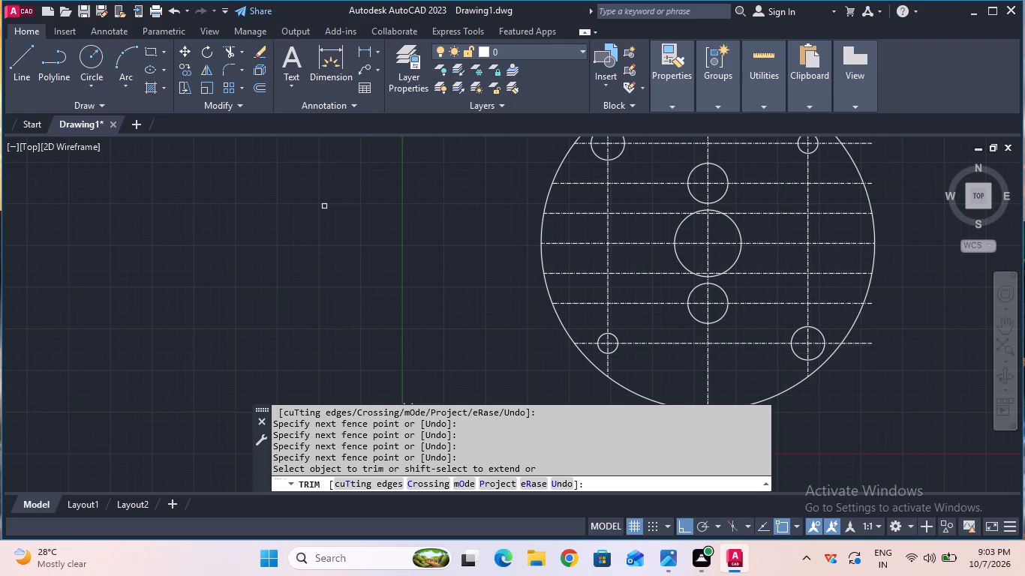
key("Escape")
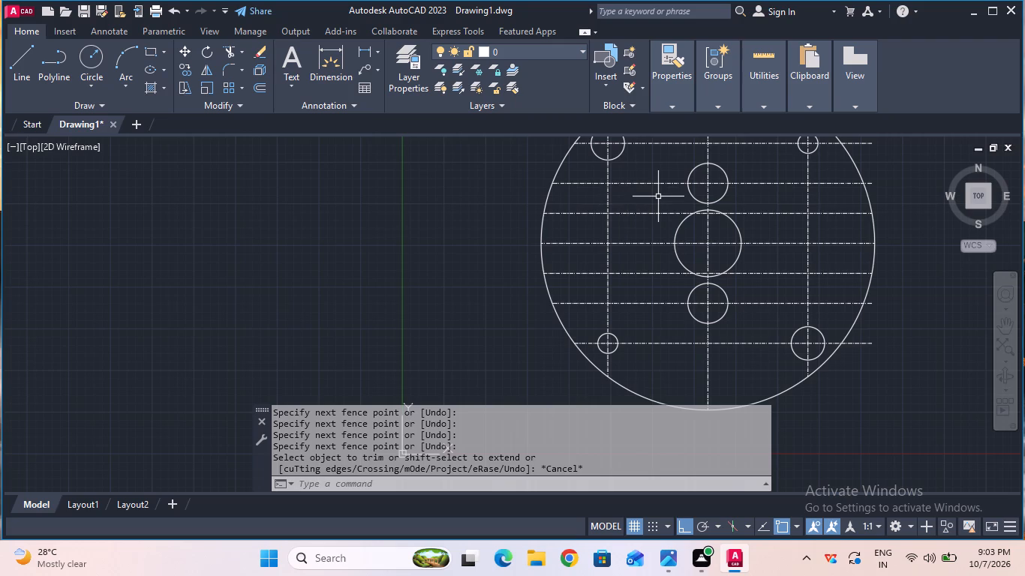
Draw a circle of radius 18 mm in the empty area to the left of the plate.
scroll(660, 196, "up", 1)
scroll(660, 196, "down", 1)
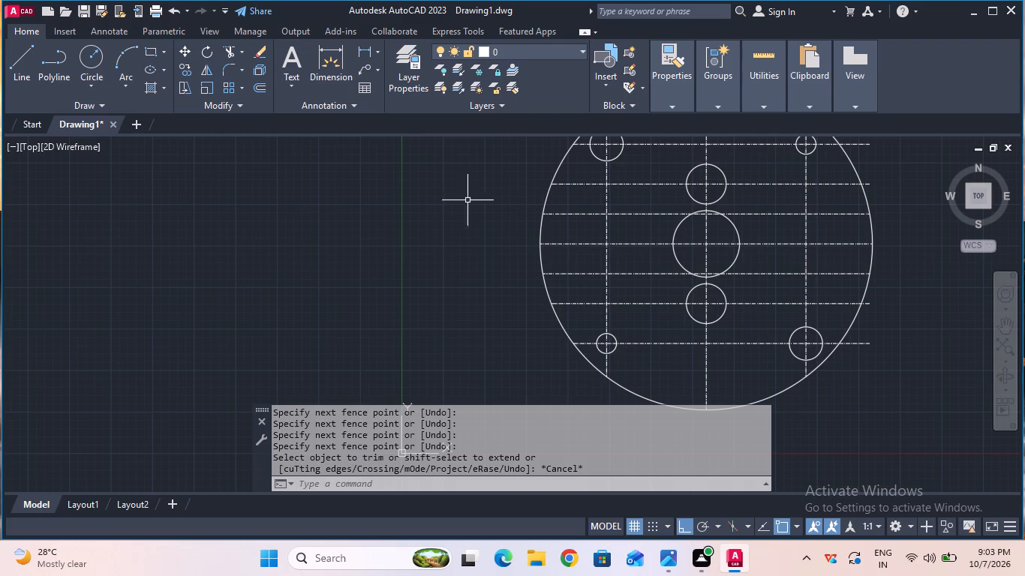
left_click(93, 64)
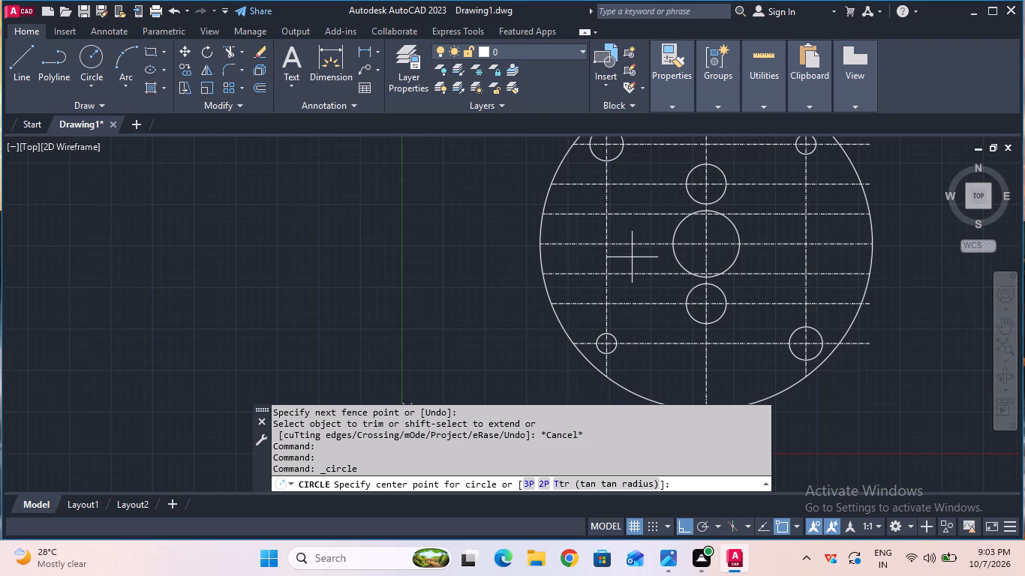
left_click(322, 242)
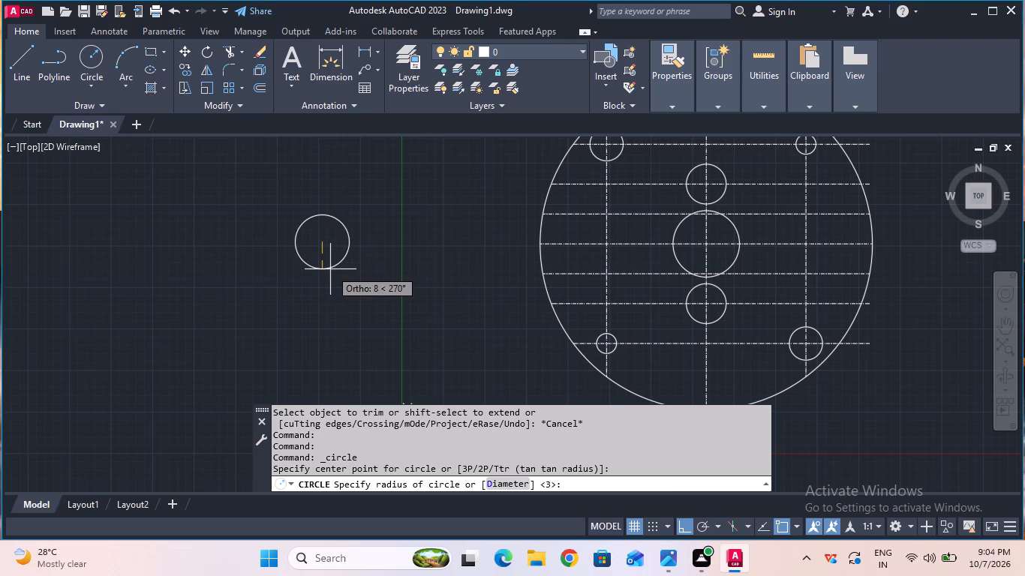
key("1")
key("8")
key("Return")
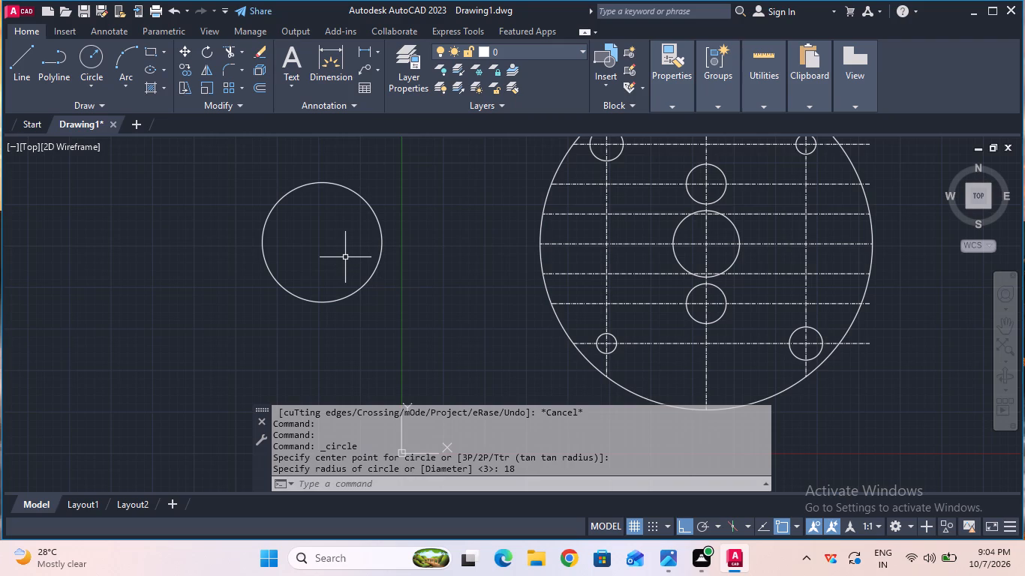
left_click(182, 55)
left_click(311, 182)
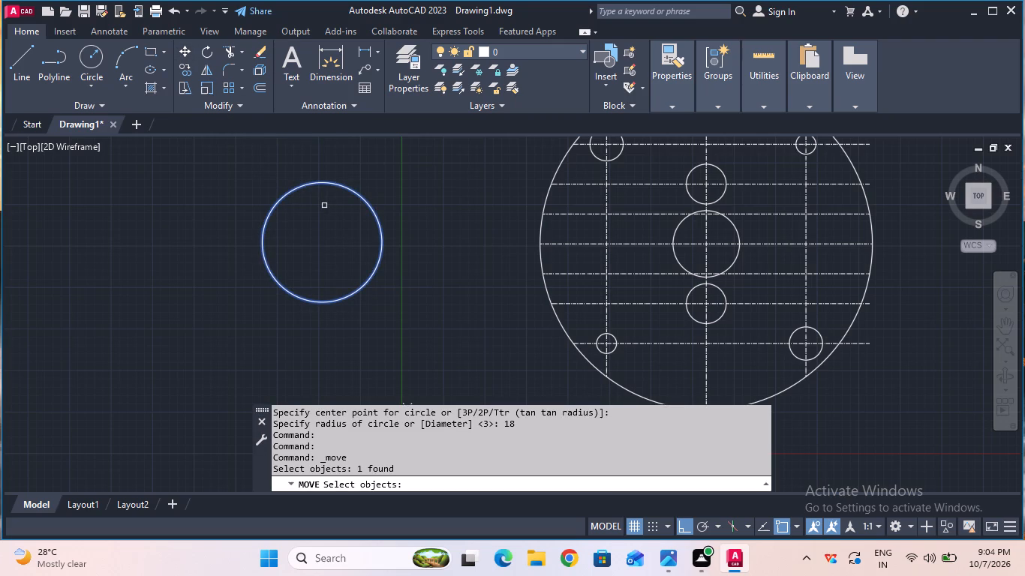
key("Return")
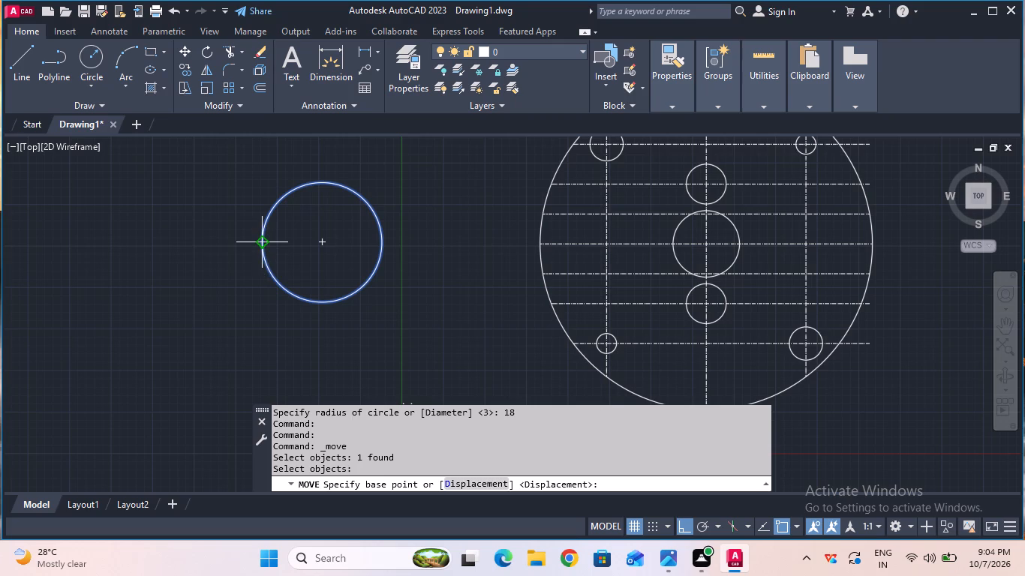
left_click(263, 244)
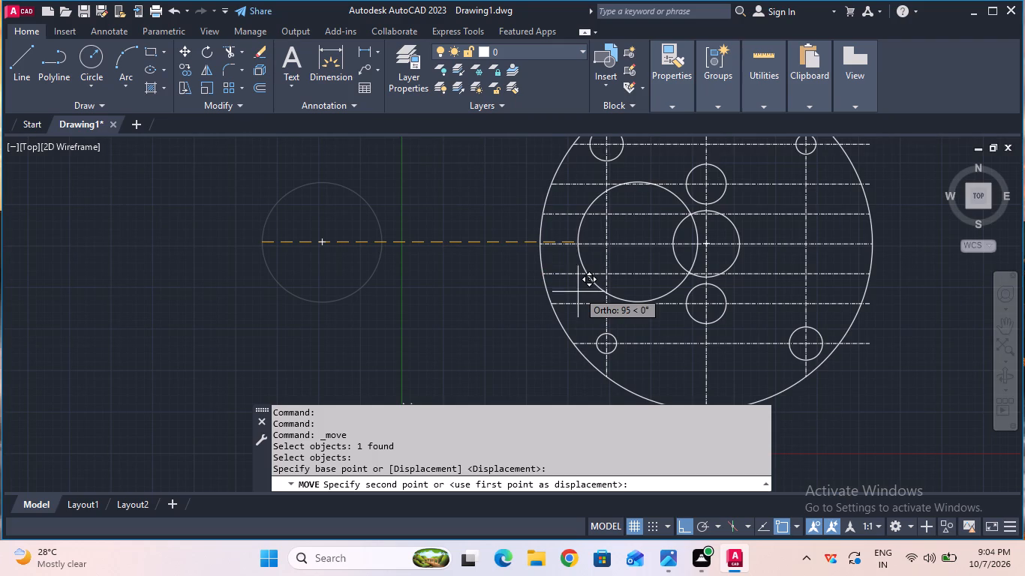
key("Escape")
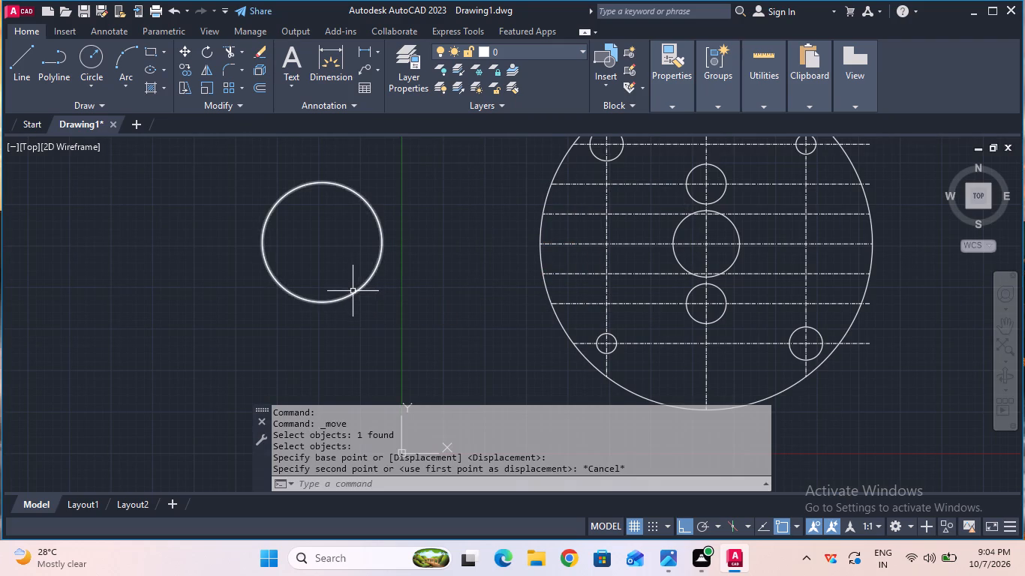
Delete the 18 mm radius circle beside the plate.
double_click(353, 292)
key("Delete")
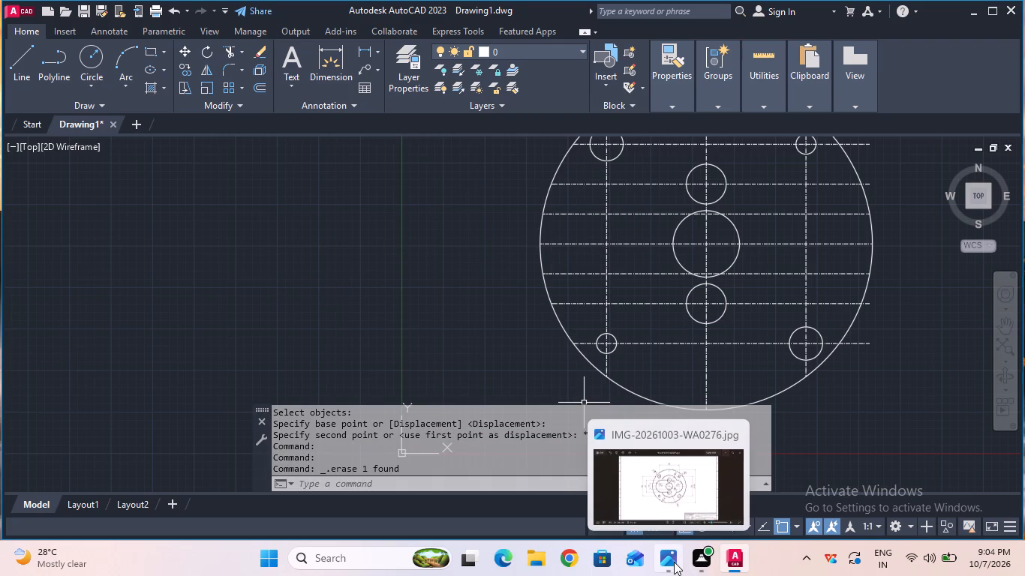
Switch to the reference image in Photos and examine the arc radii and centre positions of the inner lobed outline.
left_click(672, 522)
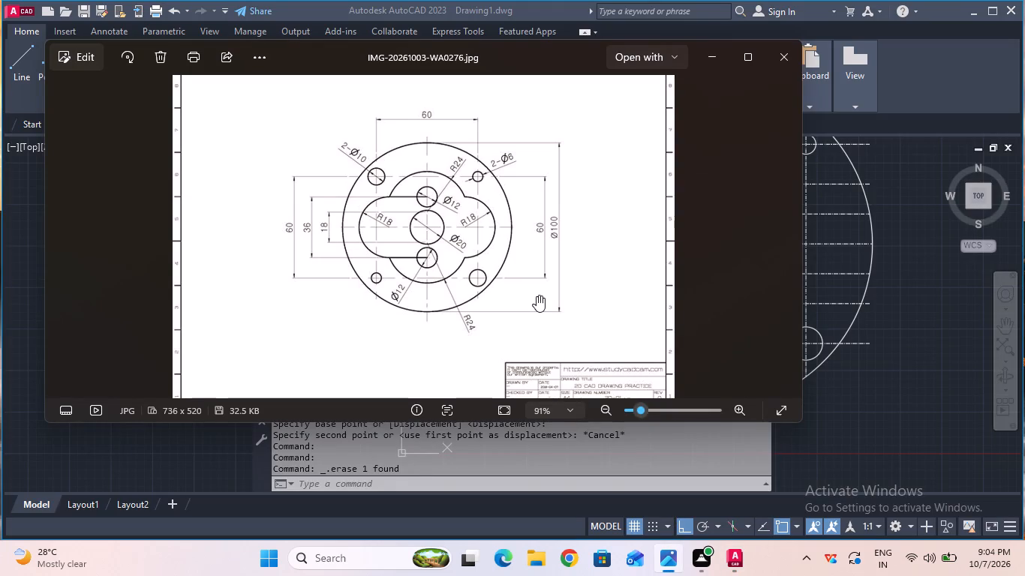
scroll(537, 295, "up", 2)
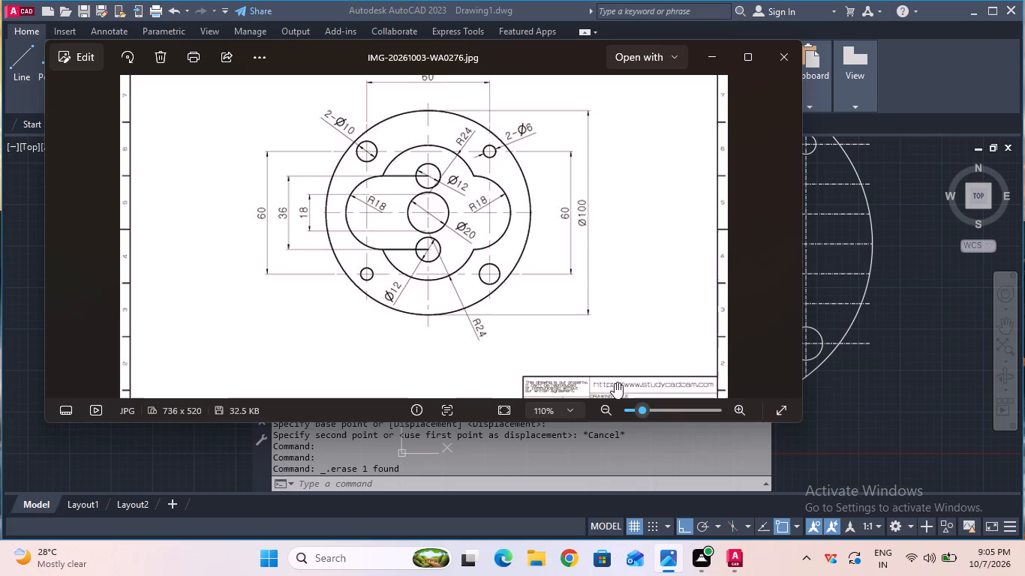
scroll(513, 304, "up", 1)
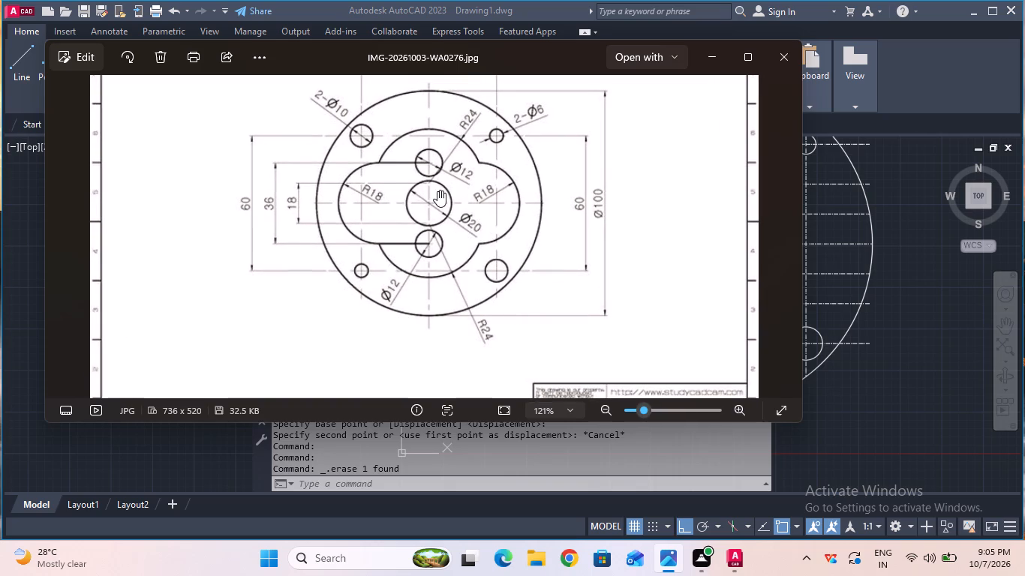
middle_click_drag(437, 190, 442, 267)
middle_click(442, 267)
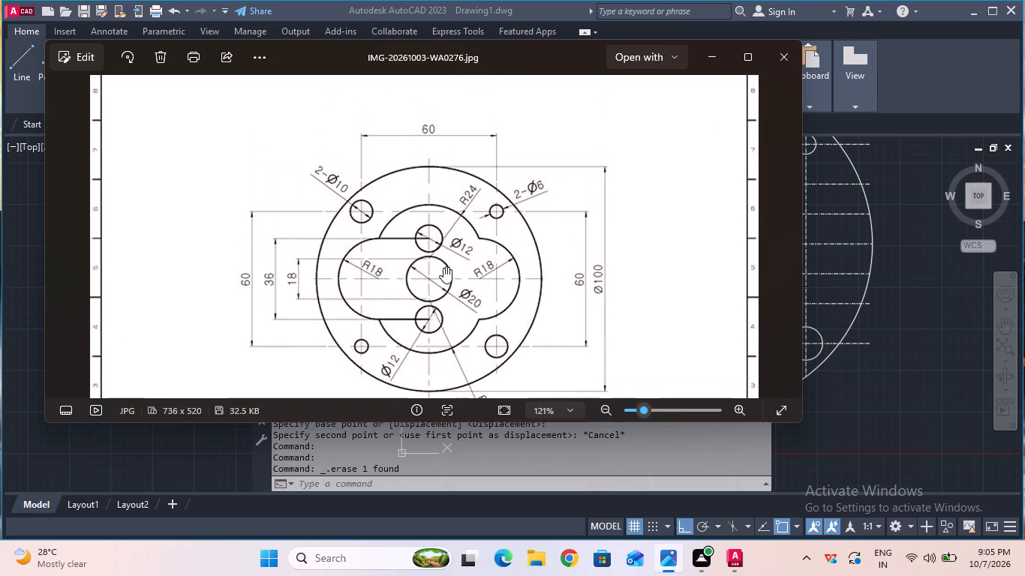
scroll(443, 267, "up", 2)
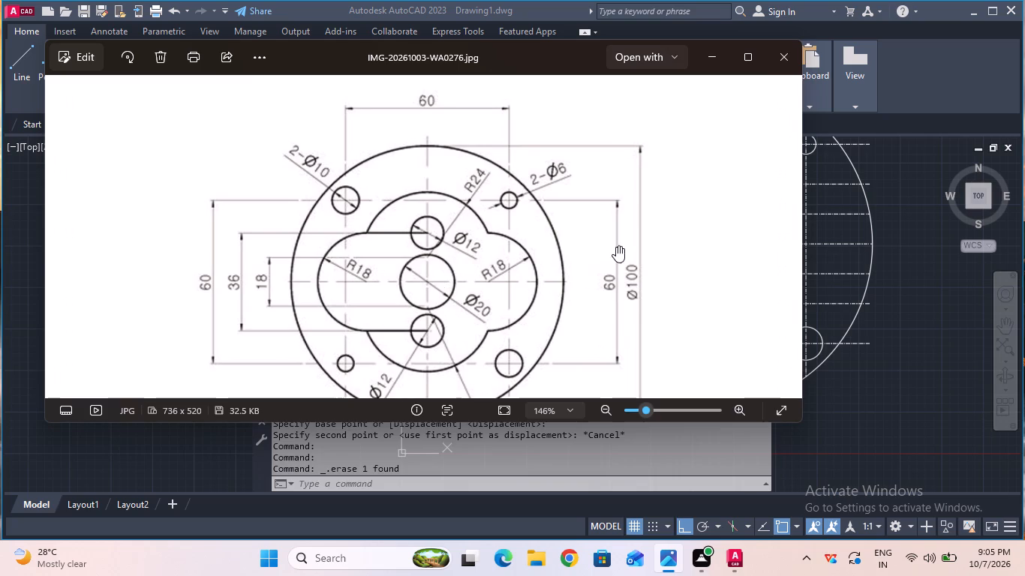
left_click(710, 55)
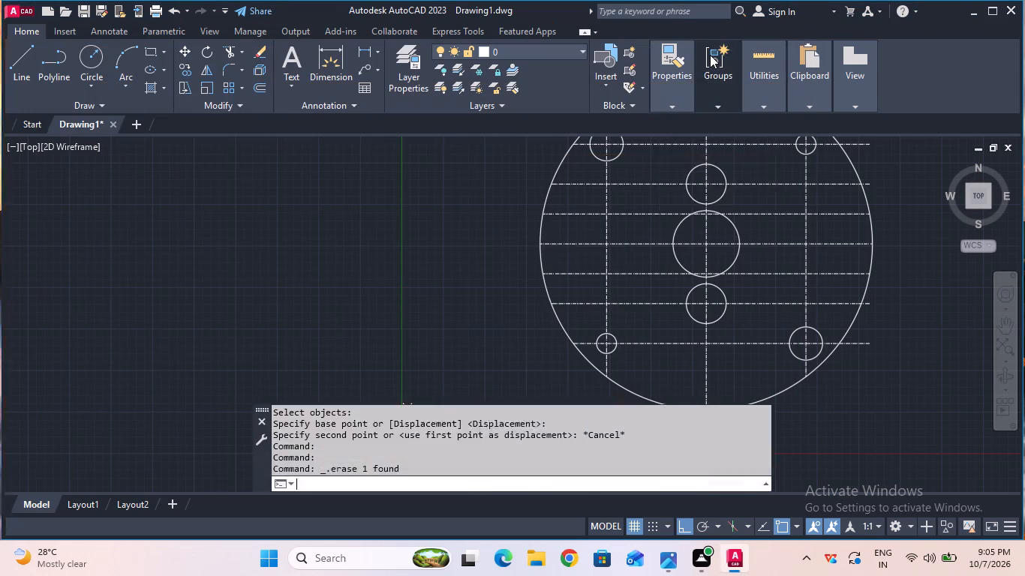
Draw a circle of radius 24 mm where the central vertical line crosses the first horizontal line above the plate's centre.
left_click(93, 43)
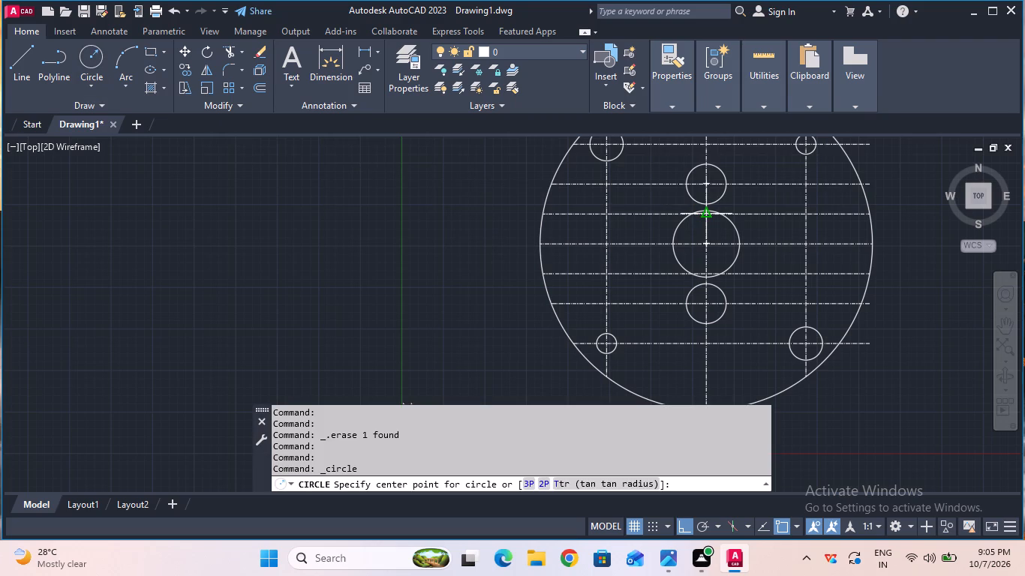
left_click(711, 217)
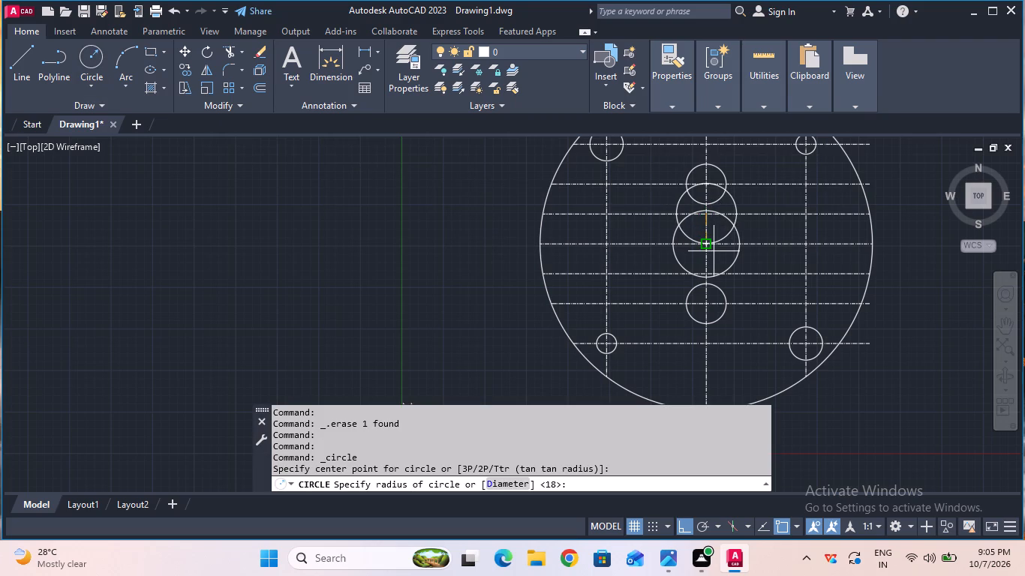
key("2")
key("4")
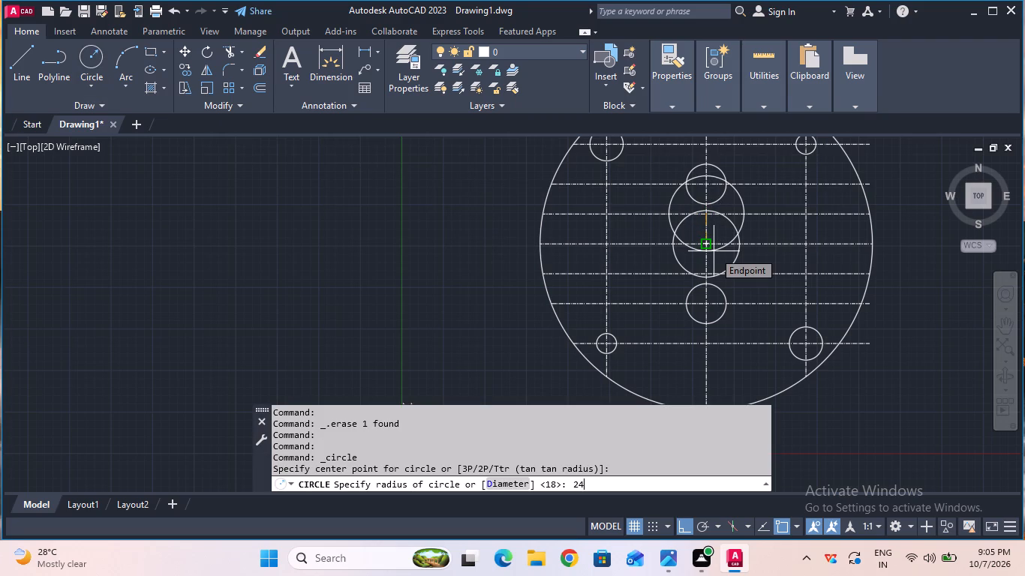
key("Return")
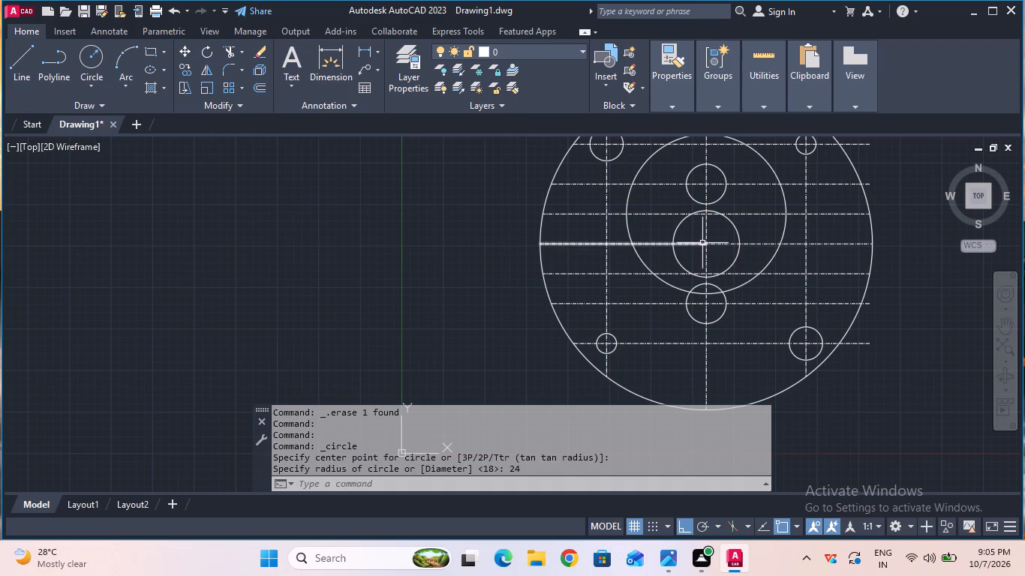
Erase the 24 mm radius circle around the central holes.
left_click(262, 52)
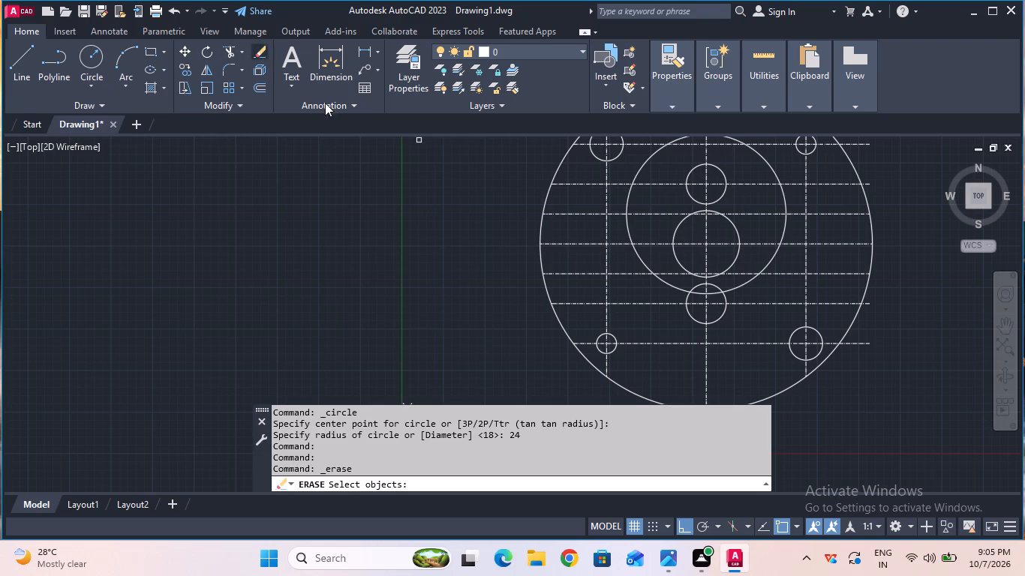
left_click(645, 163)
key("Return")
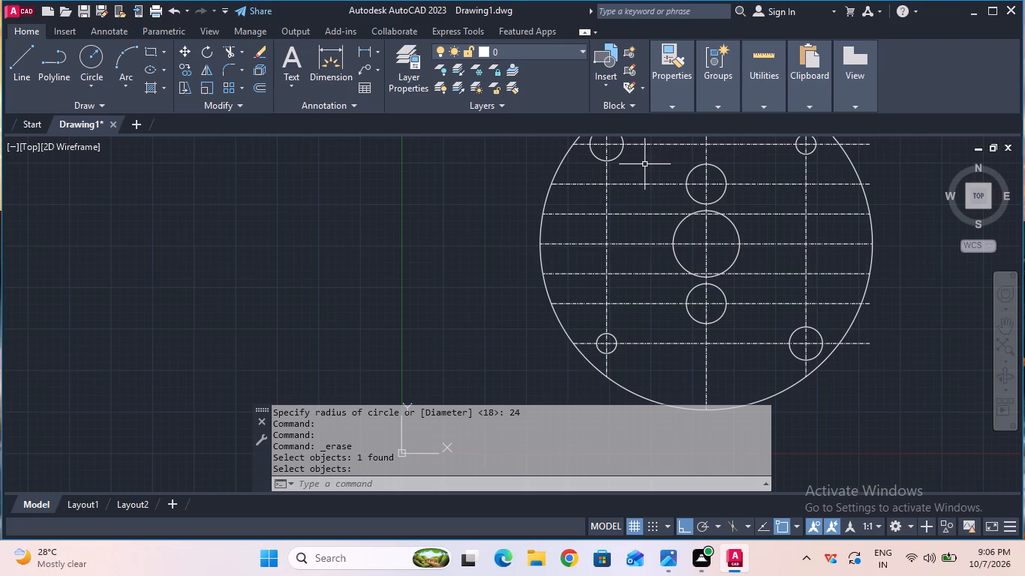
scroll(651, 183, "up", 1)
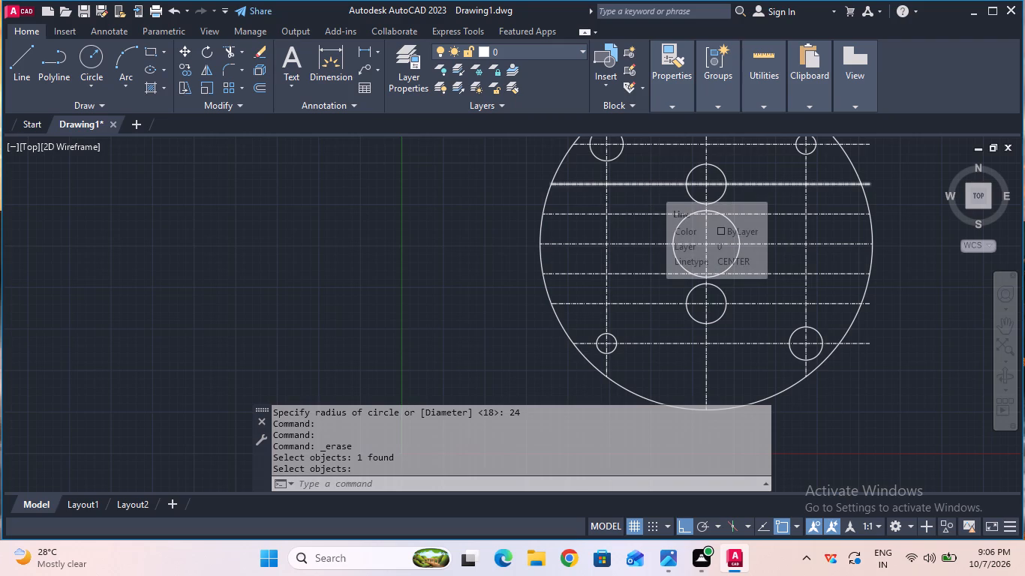
Draw a circle of radius 24 mm centred on the vertical centre line at the bottom edge of the central hole.
scroll(651, 183, "down", 1)
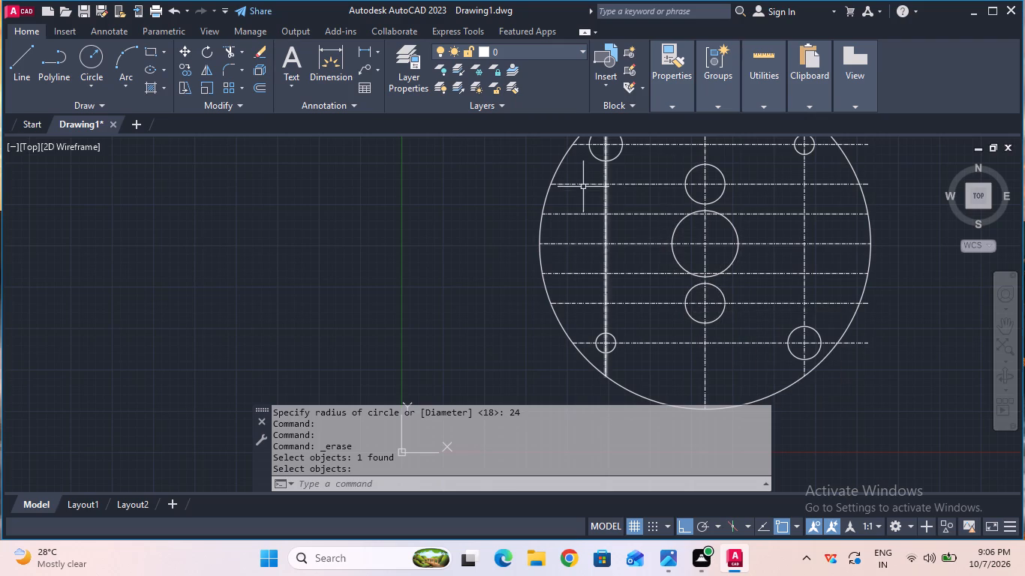
left_click(96, 57)
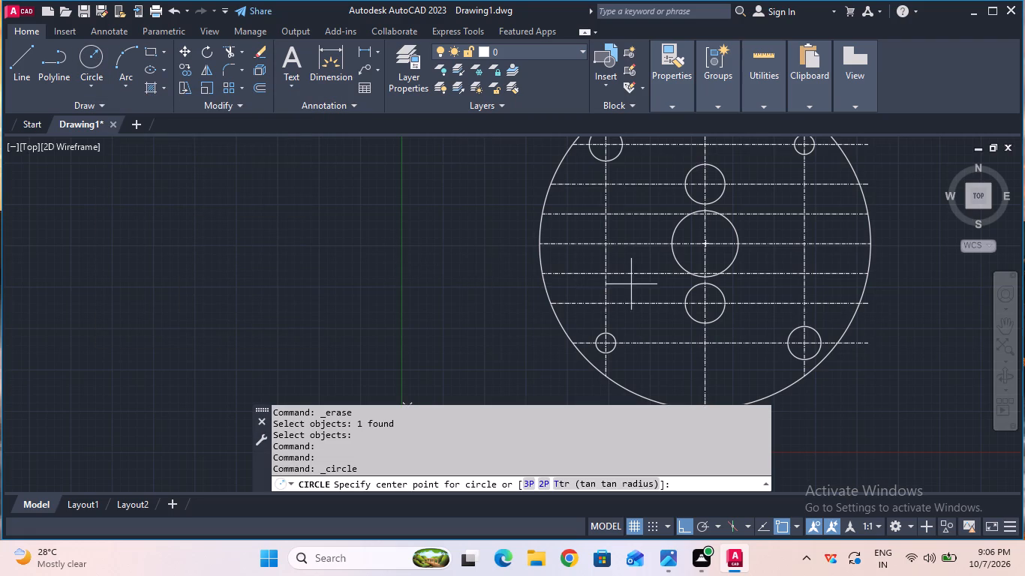
left_click(701, 277)
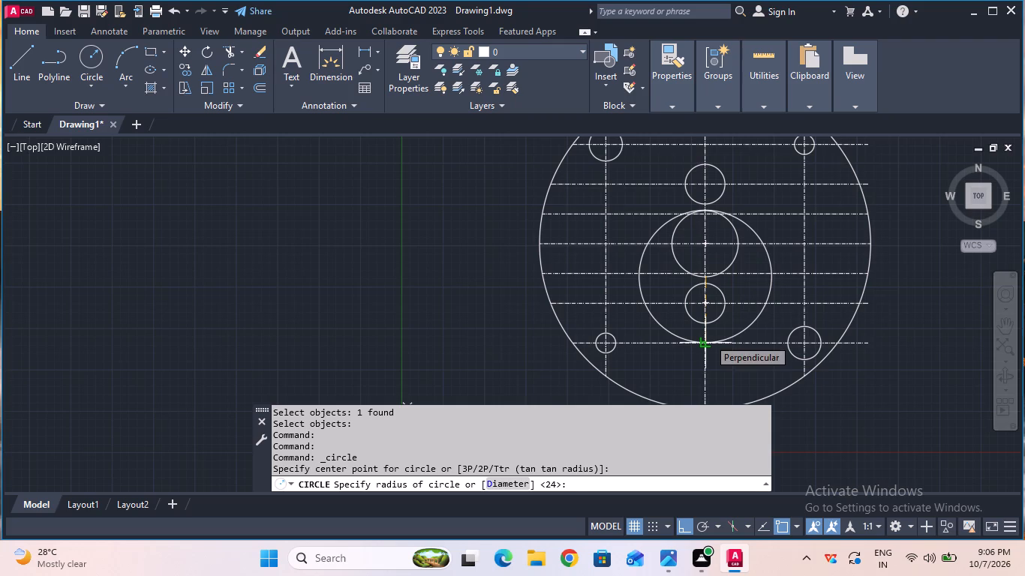
type("24")
key("Return")
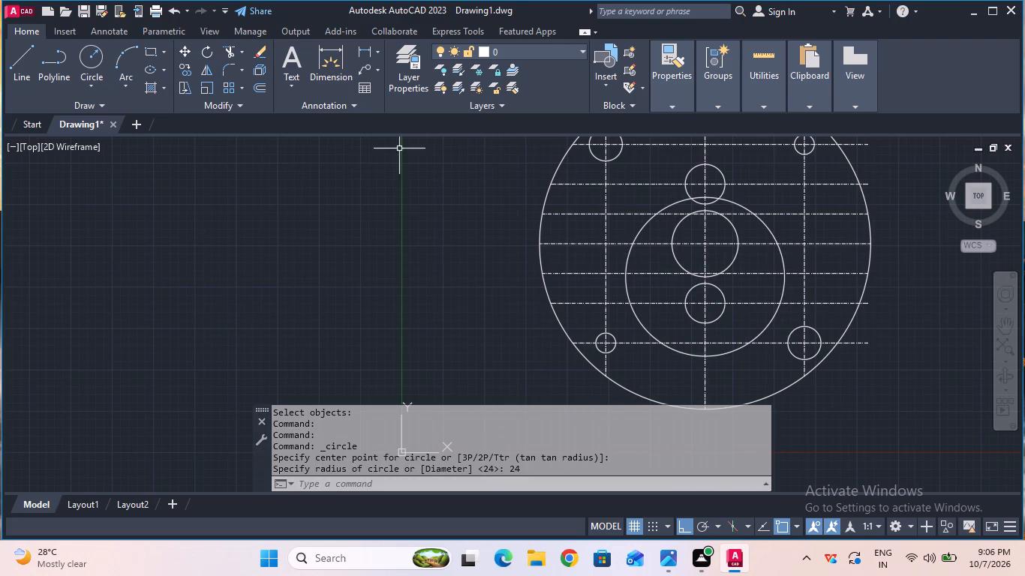
Draw a circle of radius 18 mm centred where the 24 mm radius circle crosses the horizontal centre line, left of the central hole.
left_click(83, 56)
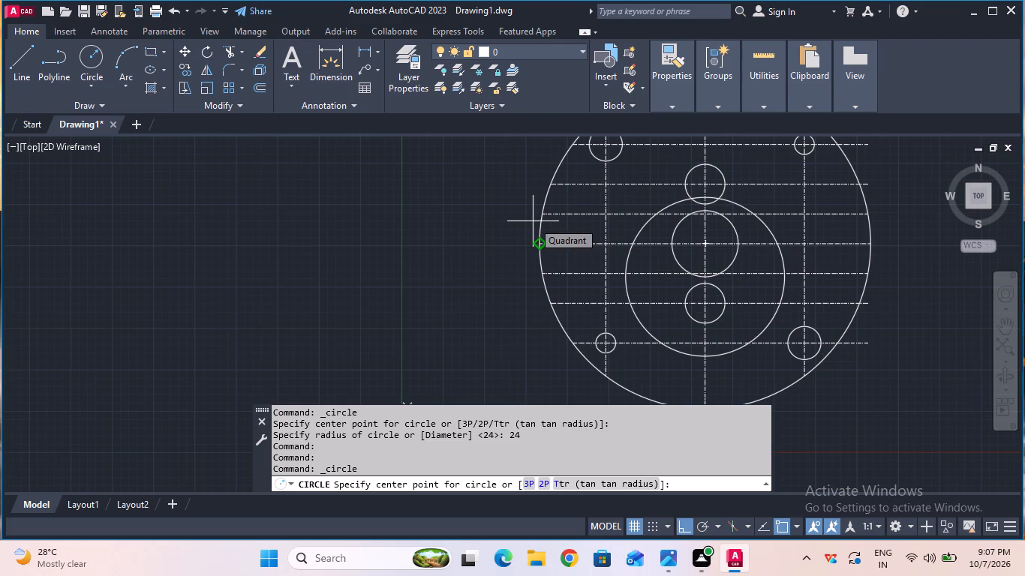
left_click(638, 243)
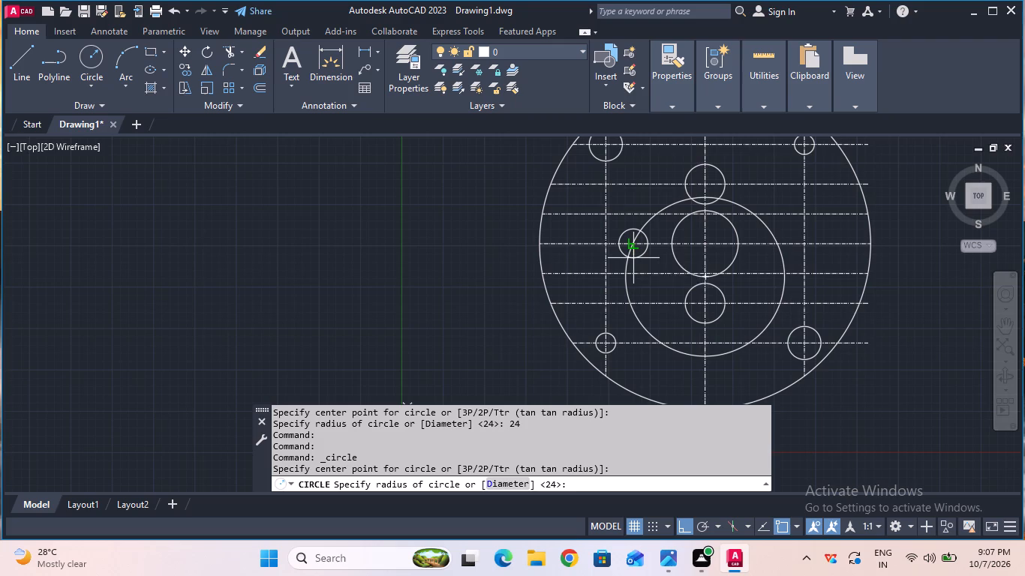
key("1")
key("8")
key("Return")
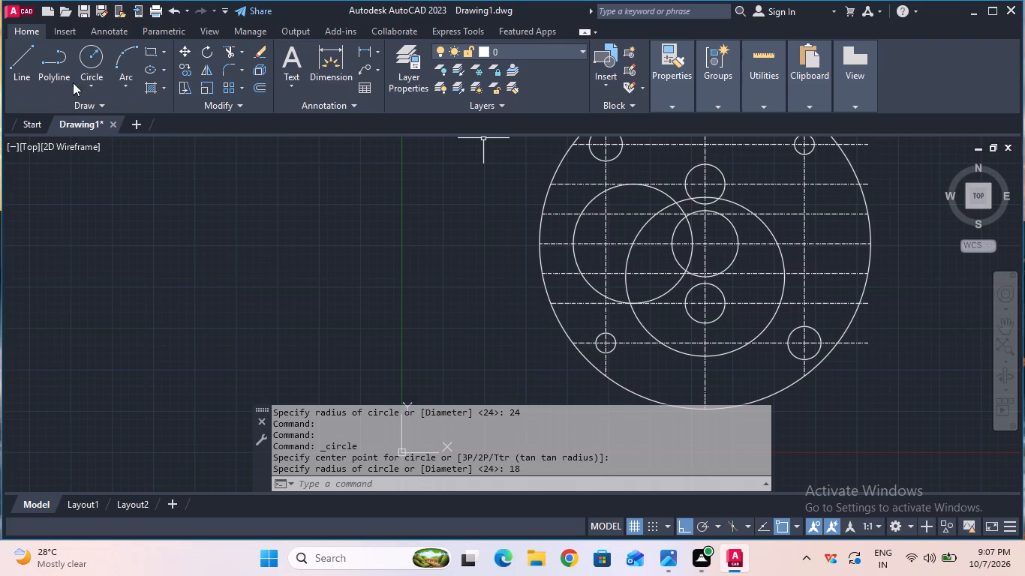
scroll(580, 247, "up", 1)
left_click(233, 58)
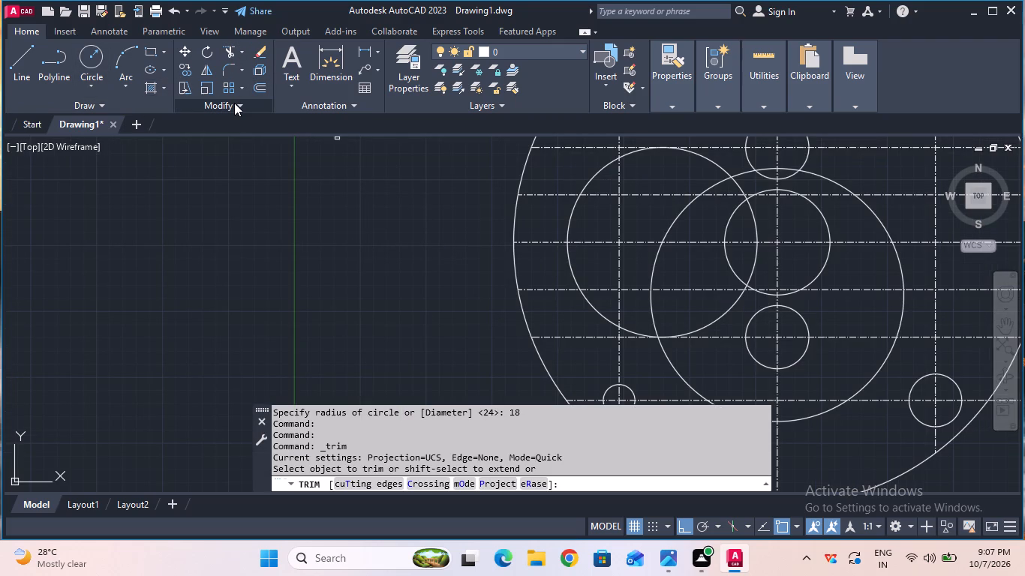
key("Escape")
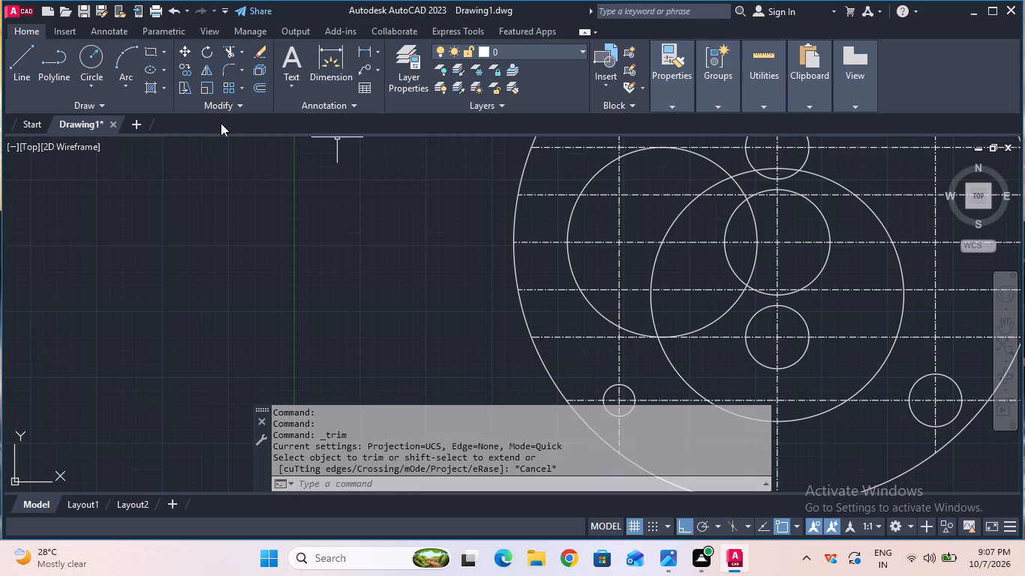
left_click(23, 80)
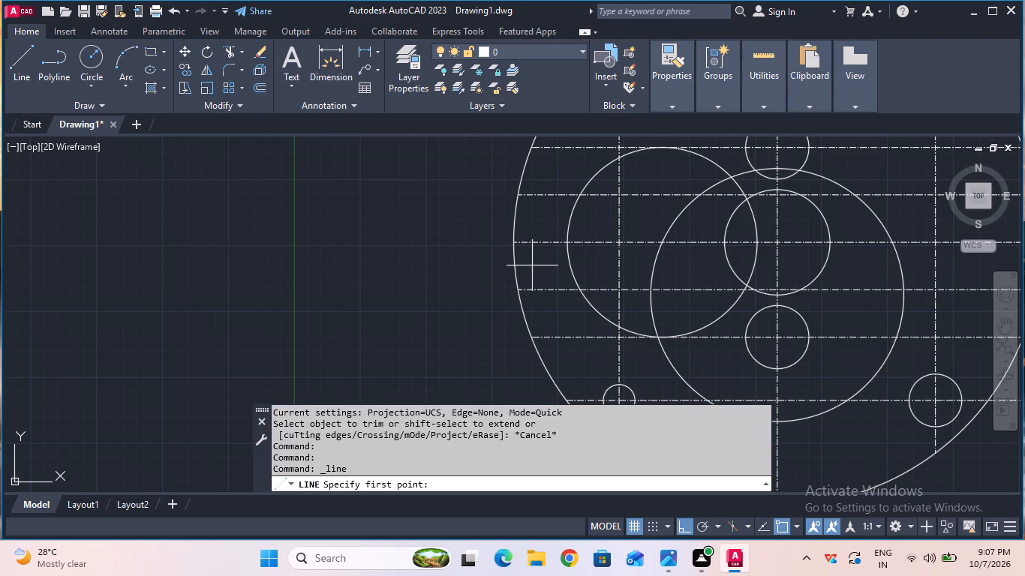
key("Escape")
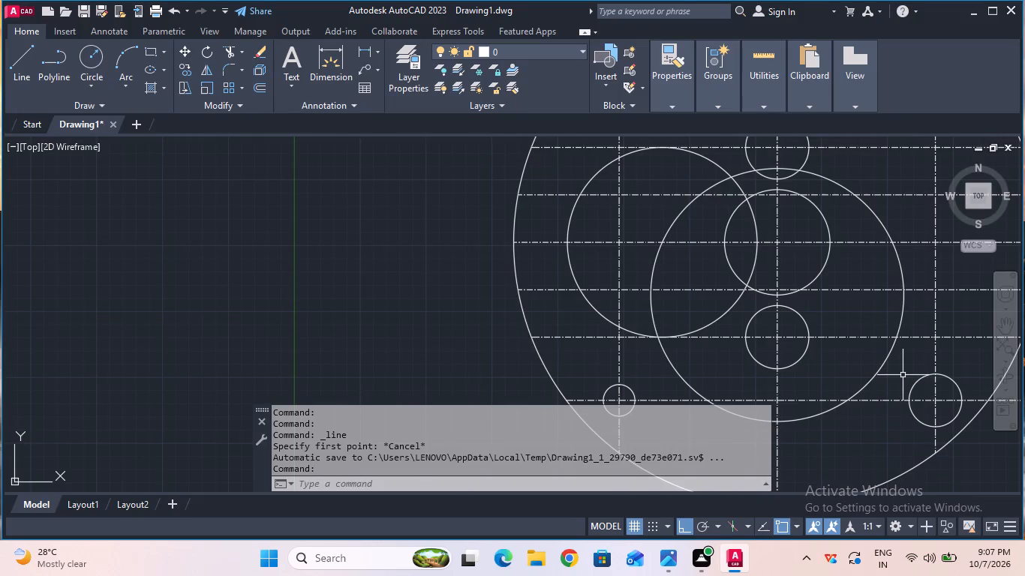
Trim the outer left ends of the five middle horizontal centre lines between the plate's edge and the 18 mm radius circle.
middle_click_drag(903, 374, 813, 433)
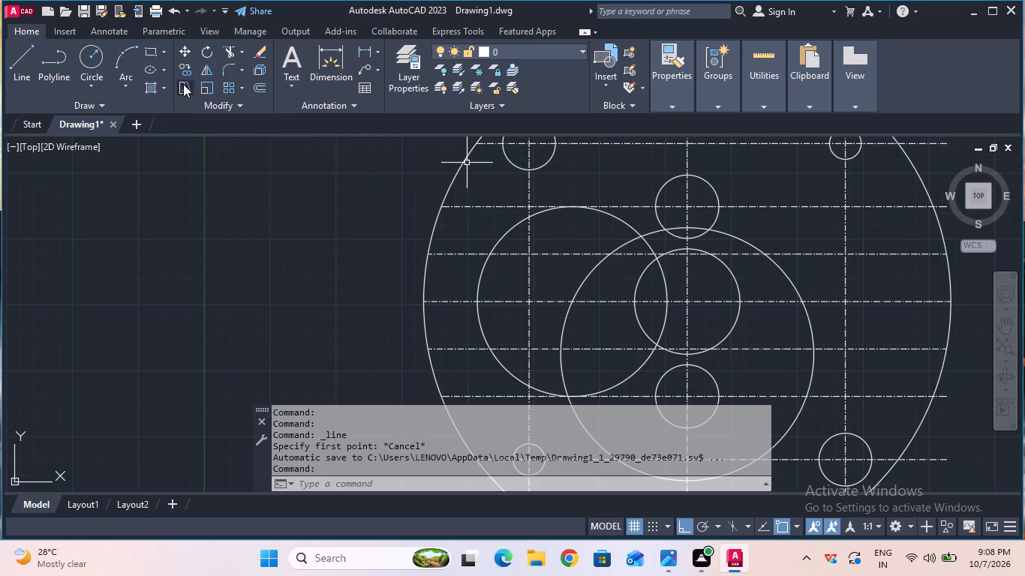
left_click(230, 56)
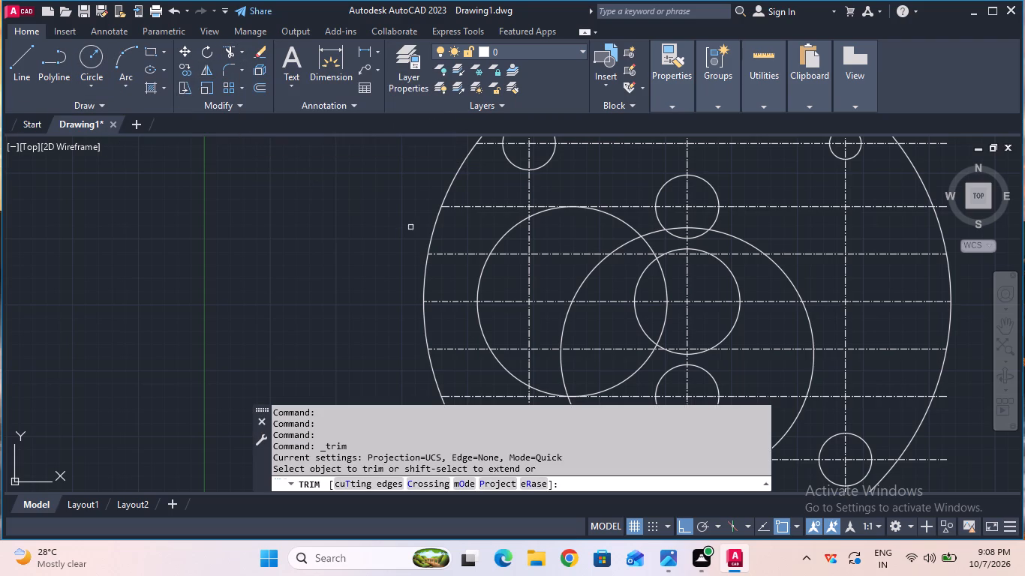
double_click(473, 208)
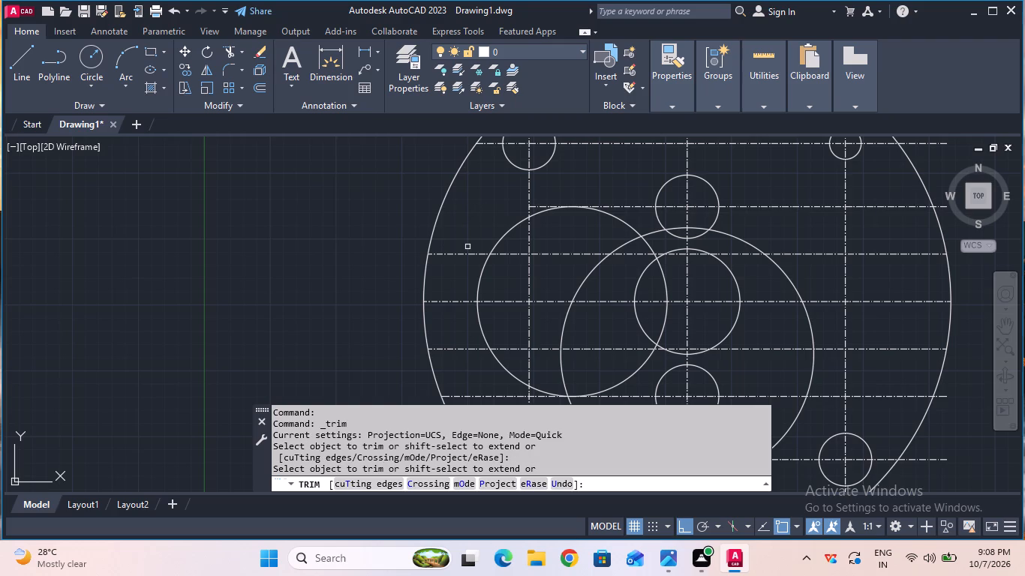
left_click(467, 252)
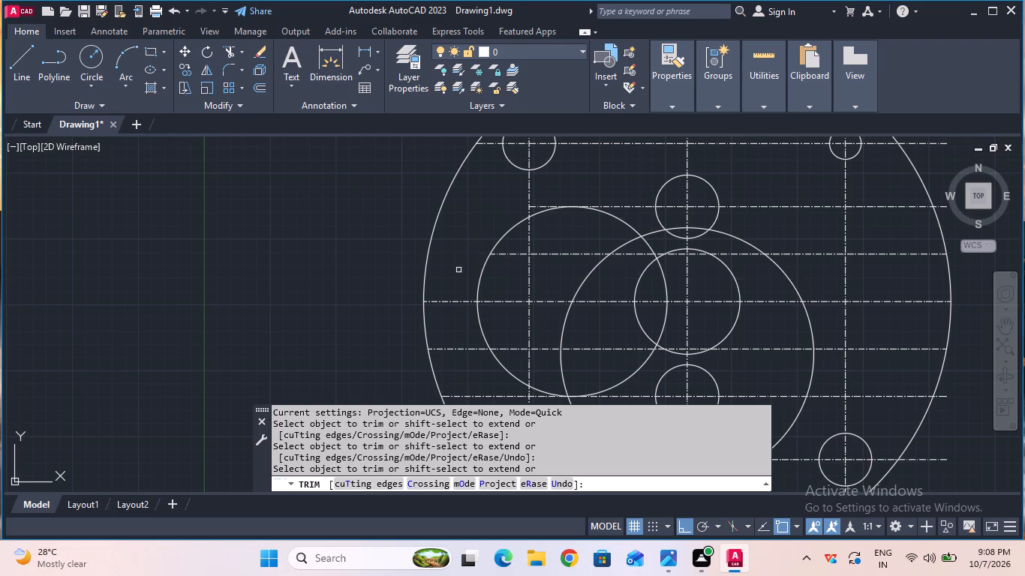
left_click(463, 300)
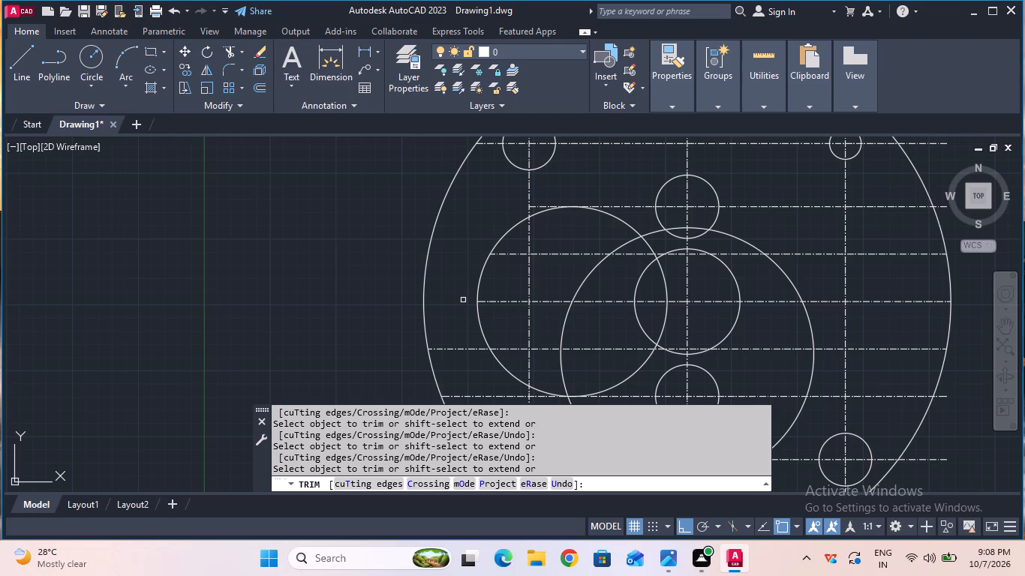
left_click(466, 348)
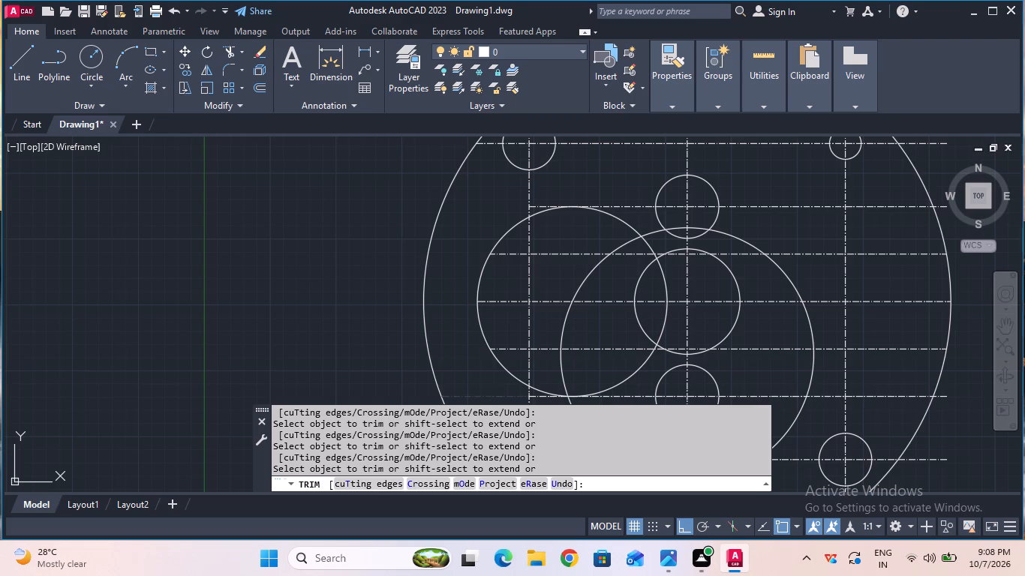
left_click(496, 398)
scroll(408, 267, "up", 1)
scroll(408, 265, "down", 2)
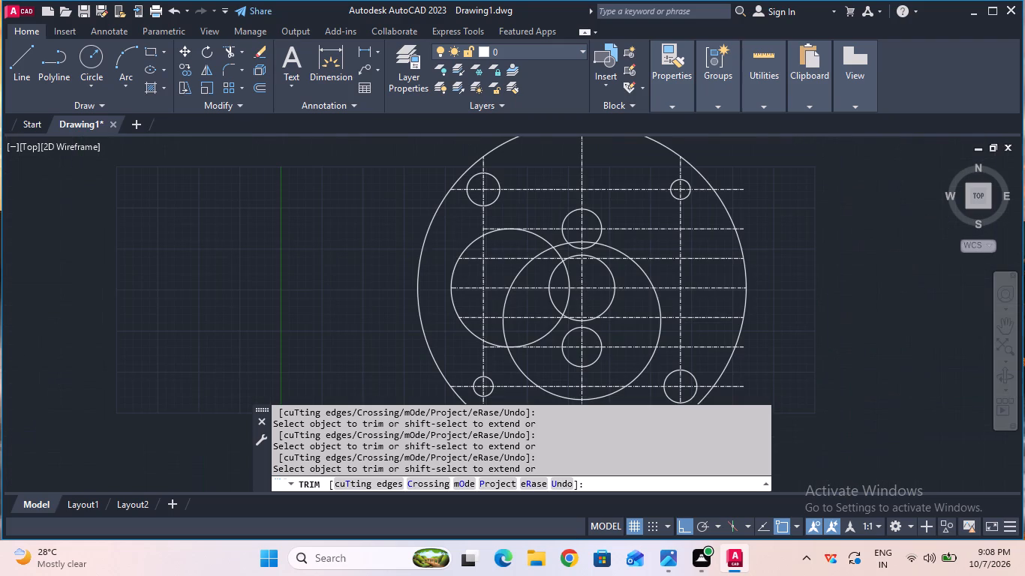
key("Escape")
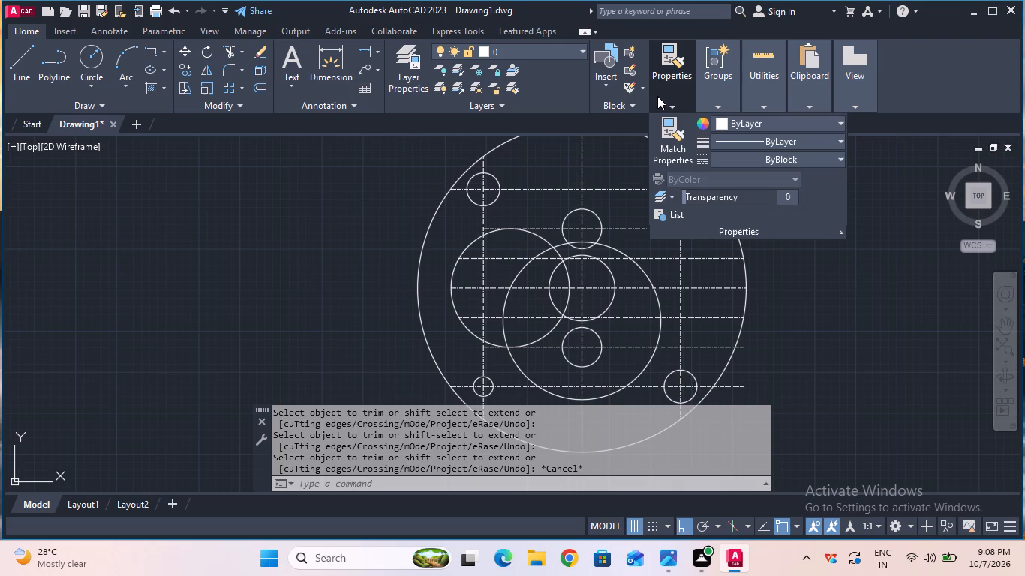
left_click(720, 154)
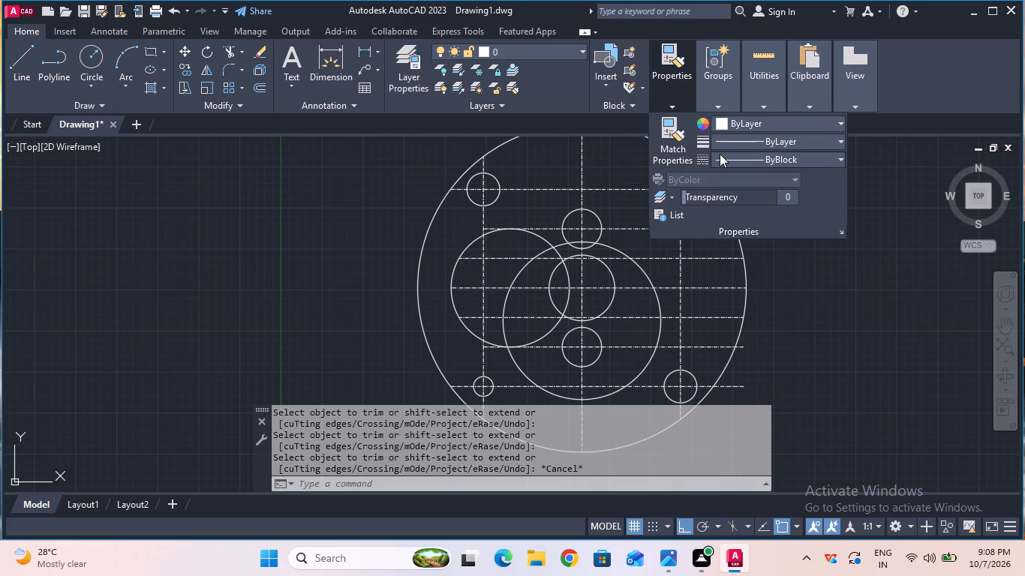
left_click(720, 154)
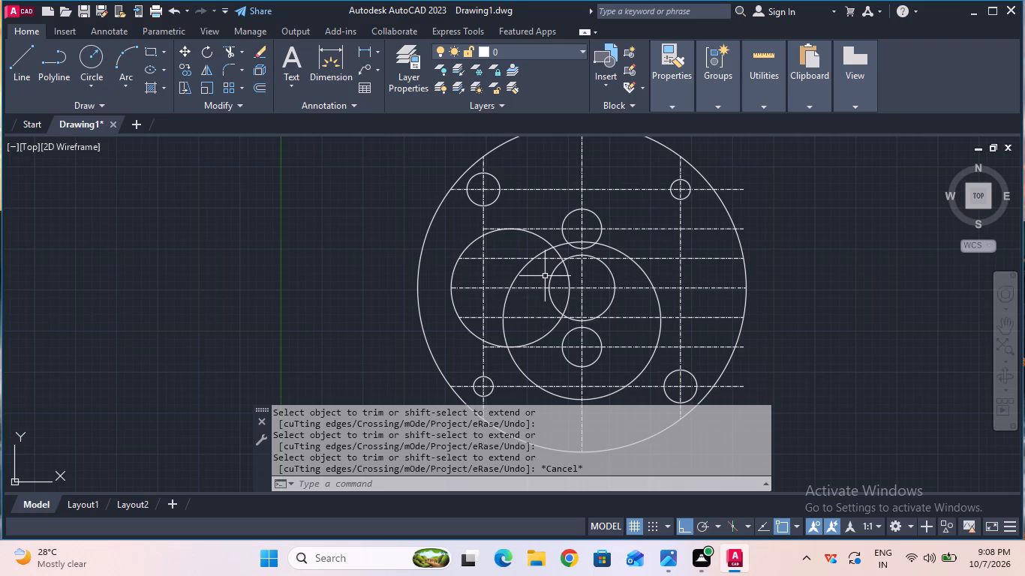
Trim the leftover left stubs of the horizontal lines through the upper and lower holes, and their portions inside those holes right of the vertical centre line.
scroll(545, 276, "up", 1)
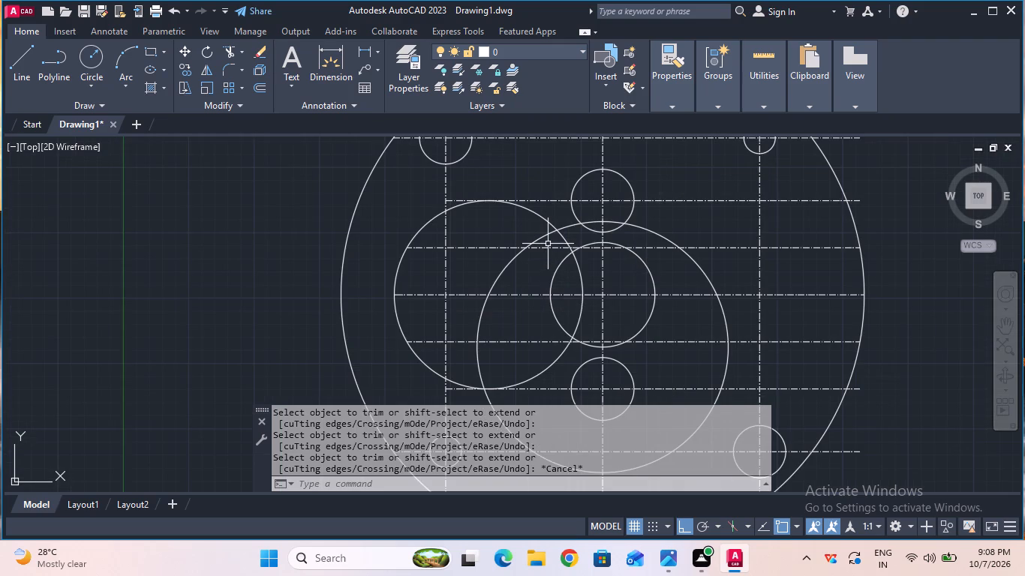
left_click(225, 52)
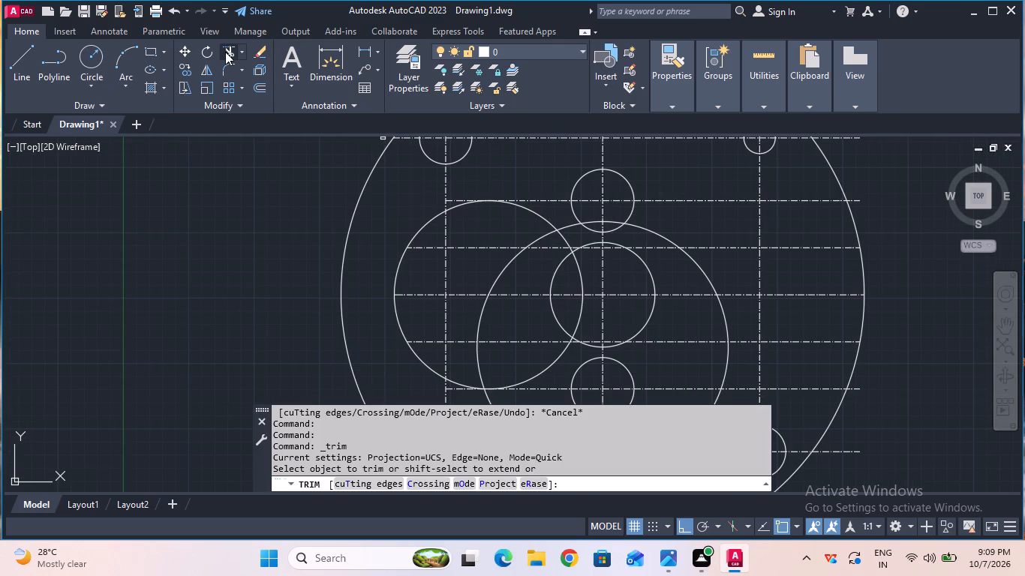
left_click(449, 201)
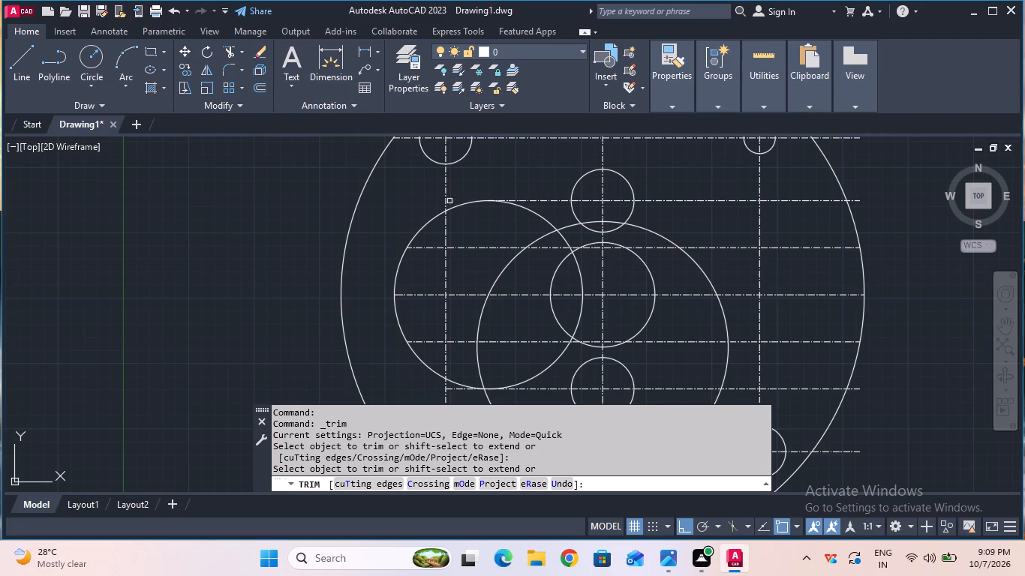
left_click(458, 390)
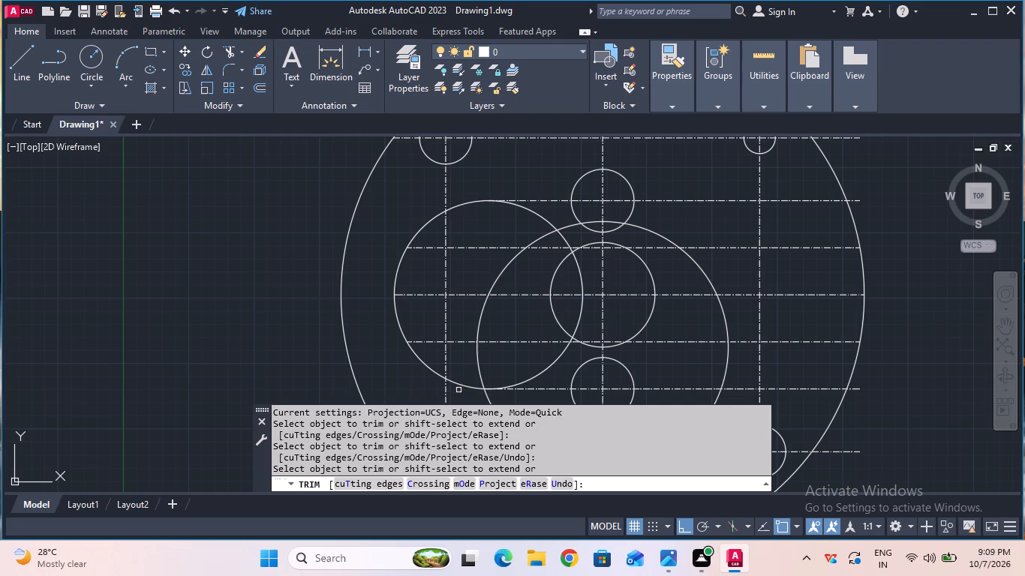
key("Escape")
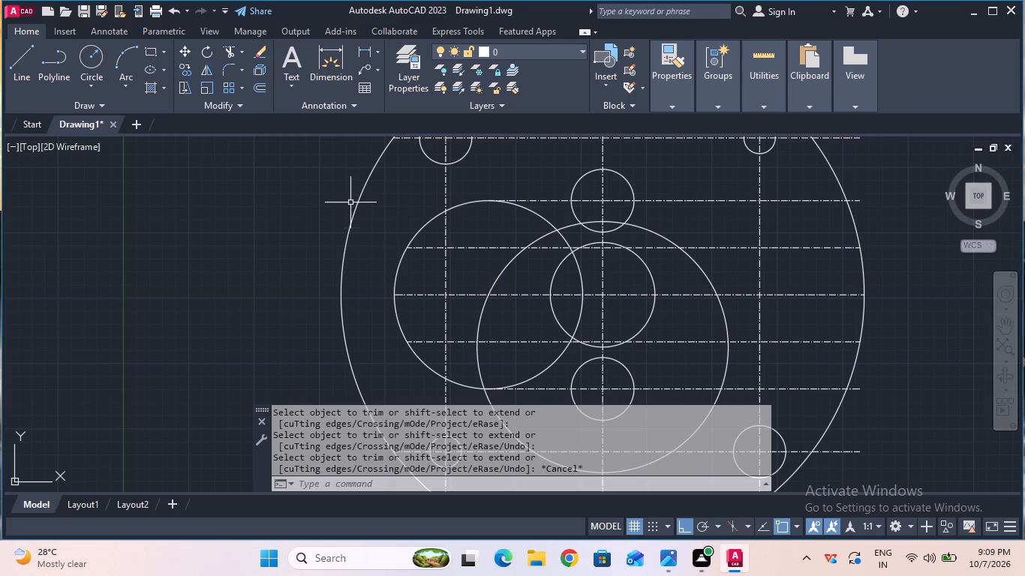
left_click(226, 58)
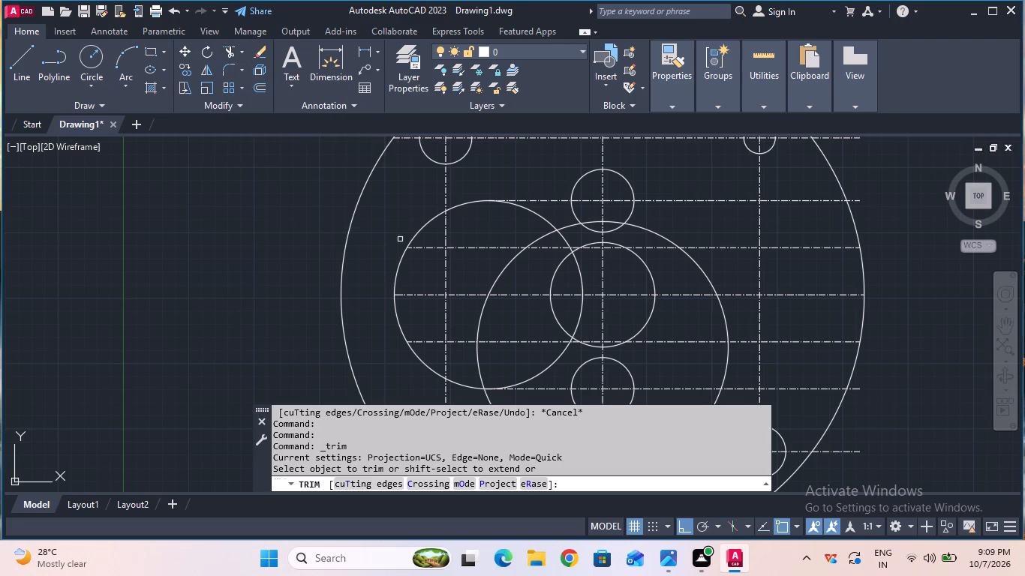
left_click(609, 202)
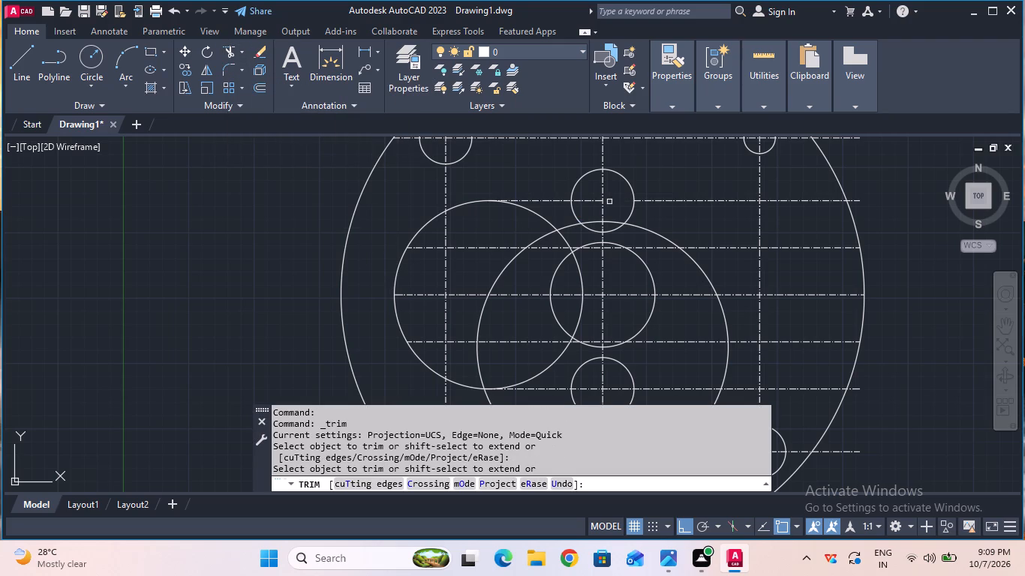
left_click(614, 391)
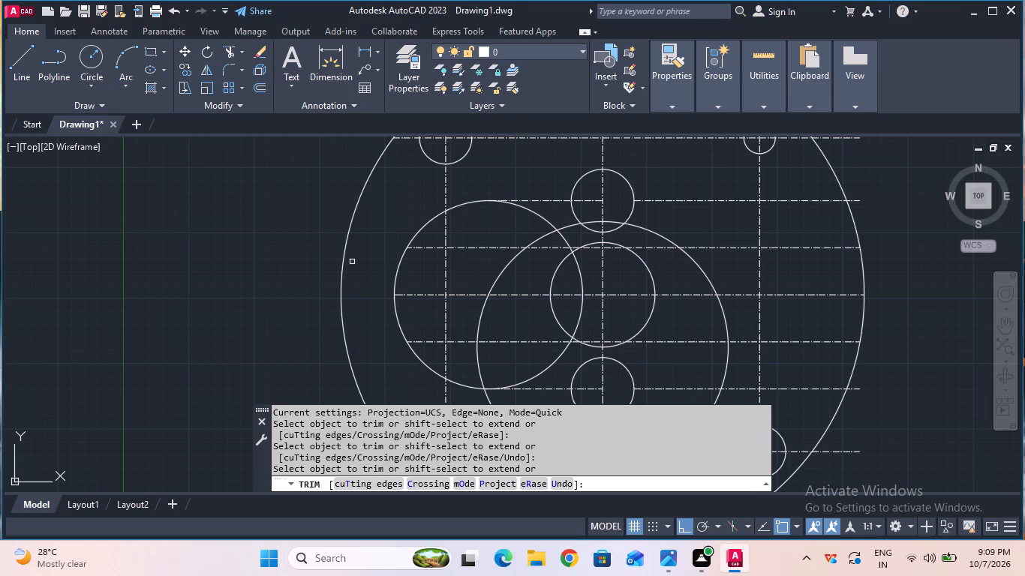
key("Escape")
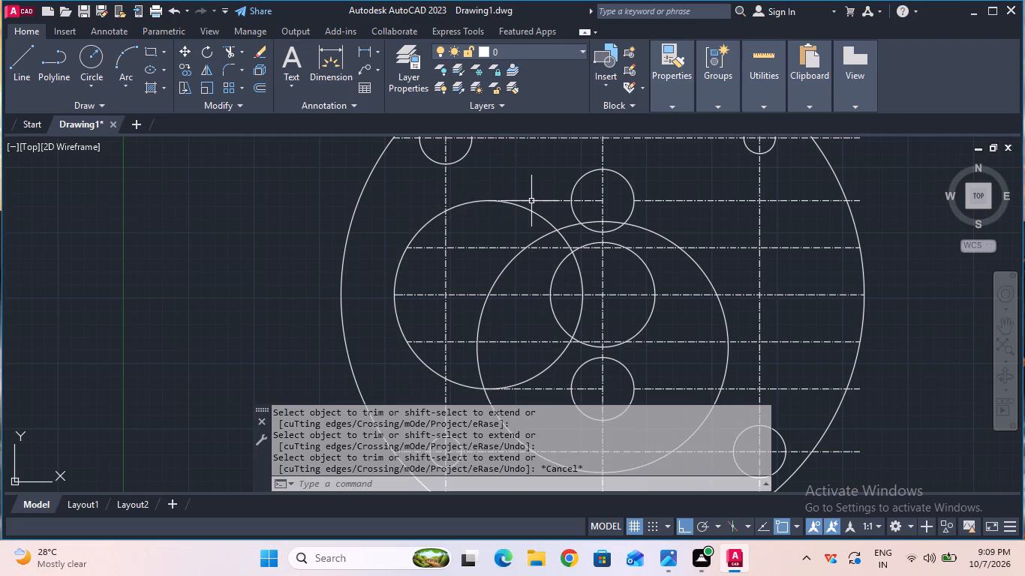
Change the short horizontal lines left of the vertical centre line at the upper and lower middle holes to a solid linetype.
left_click(531, 201)
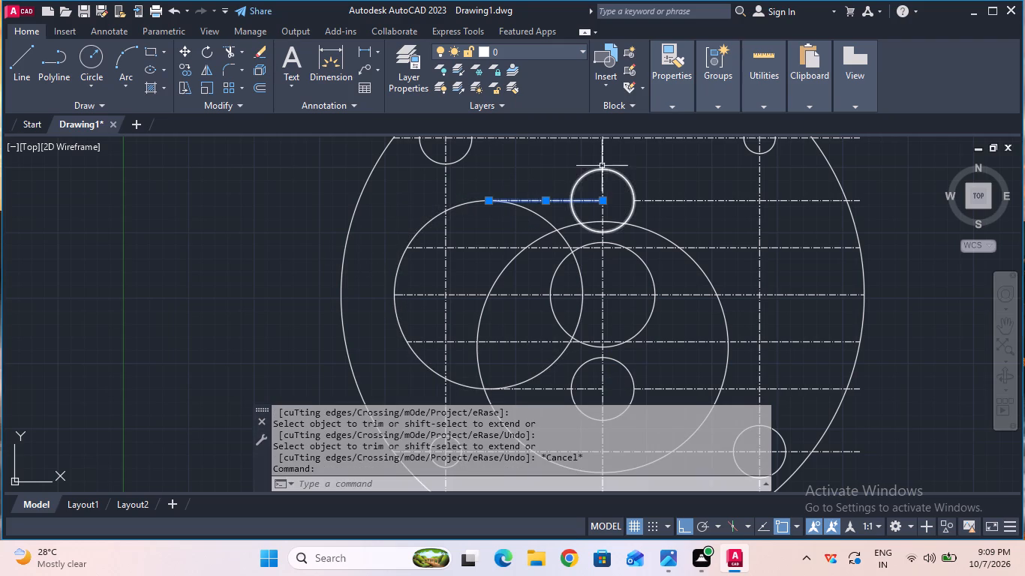
left_click(662, 96)
left_click(726, 157)
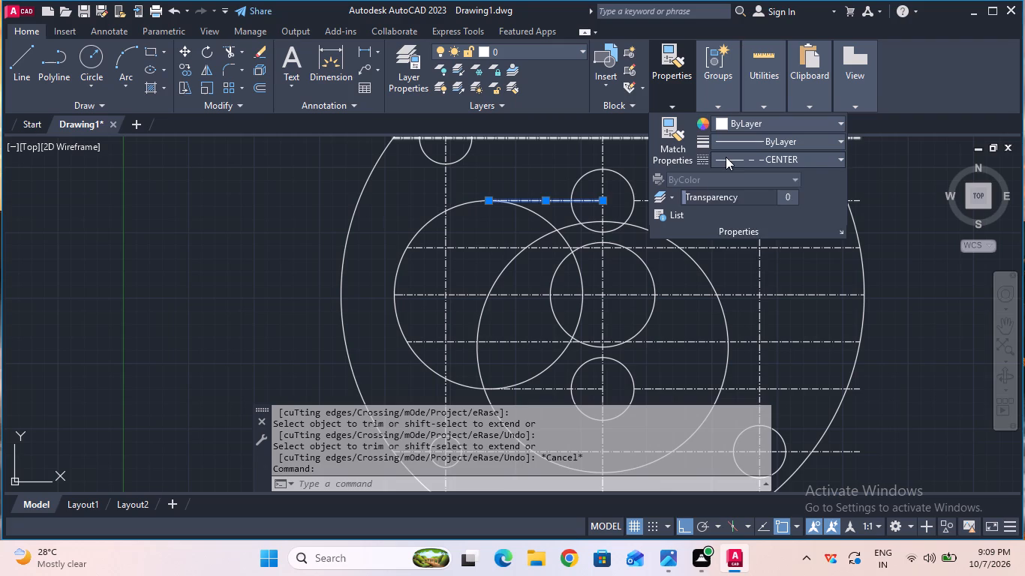
left_click(729, 189)
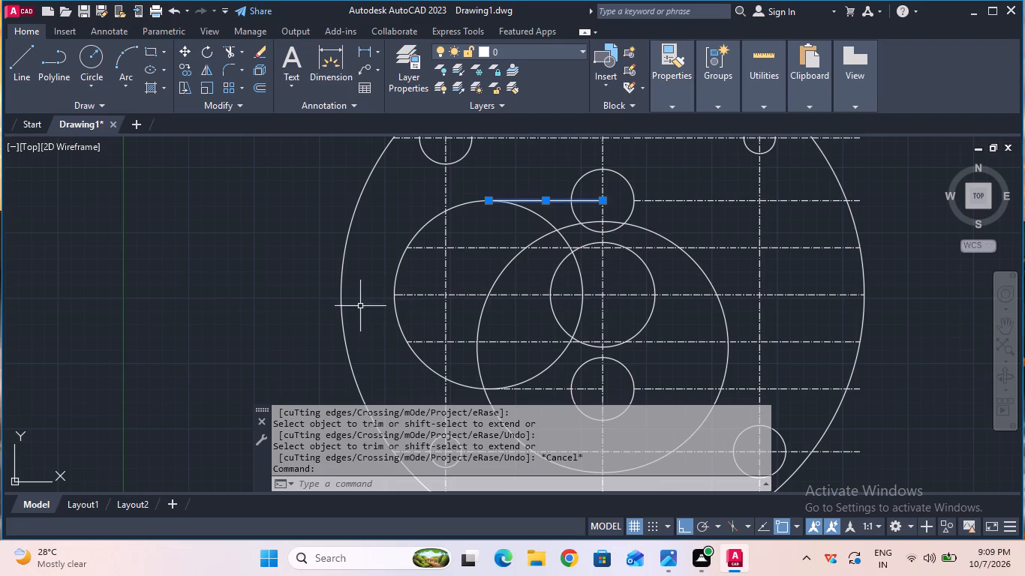
left_click(555, 389)
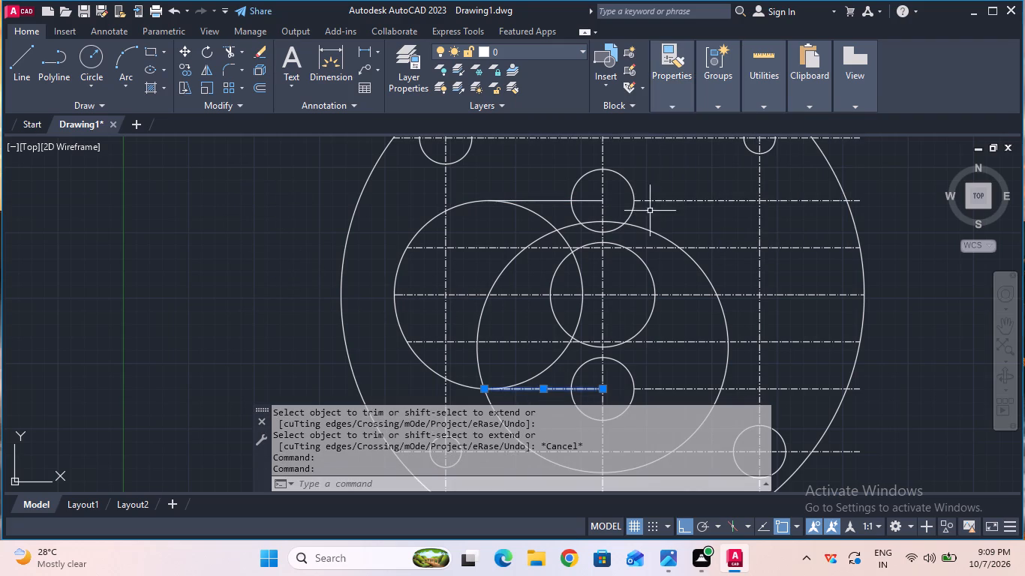
left_click(669, 103)
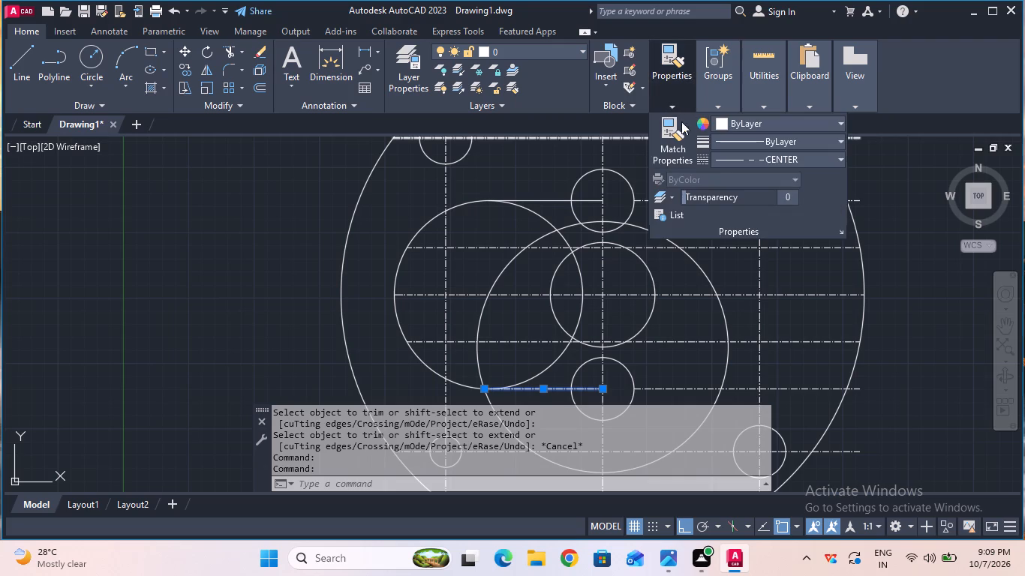
left_click(715, 163)
left_click(722, 188)
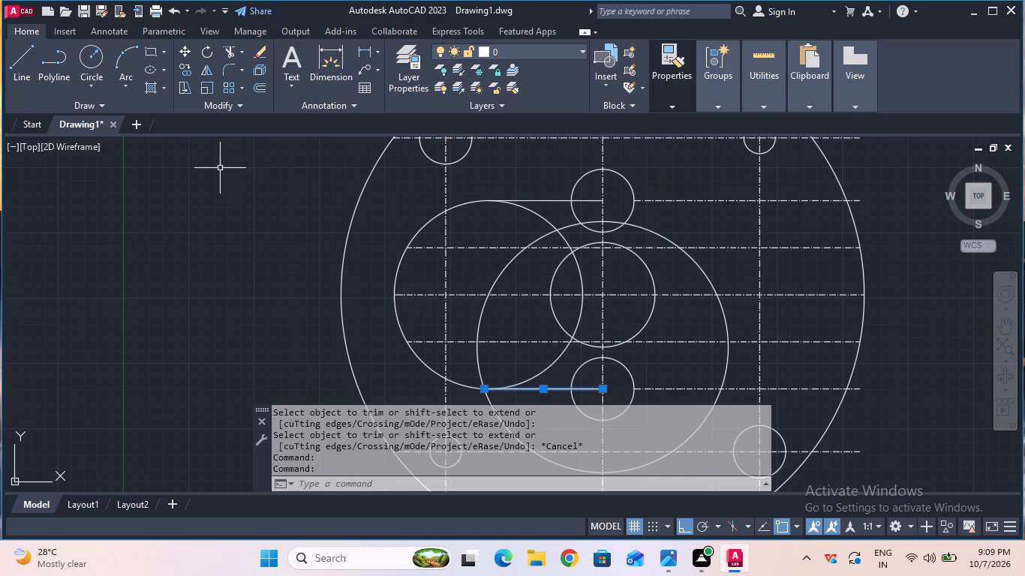
key("Escape")
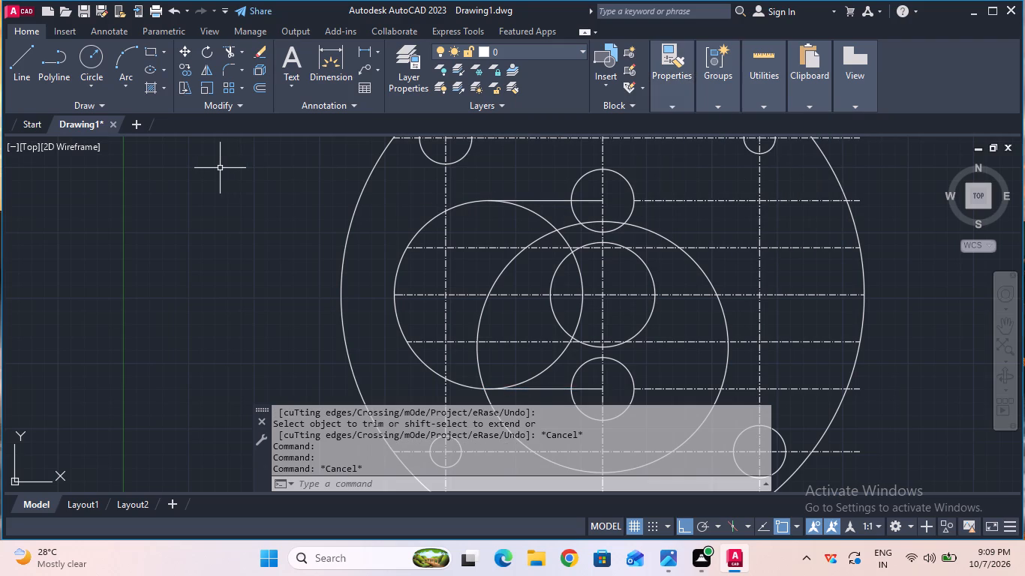
Trim the right half of the 18 mm radius circle between the two solid horizontal lines, segment by segment.
left_click(230, 52)
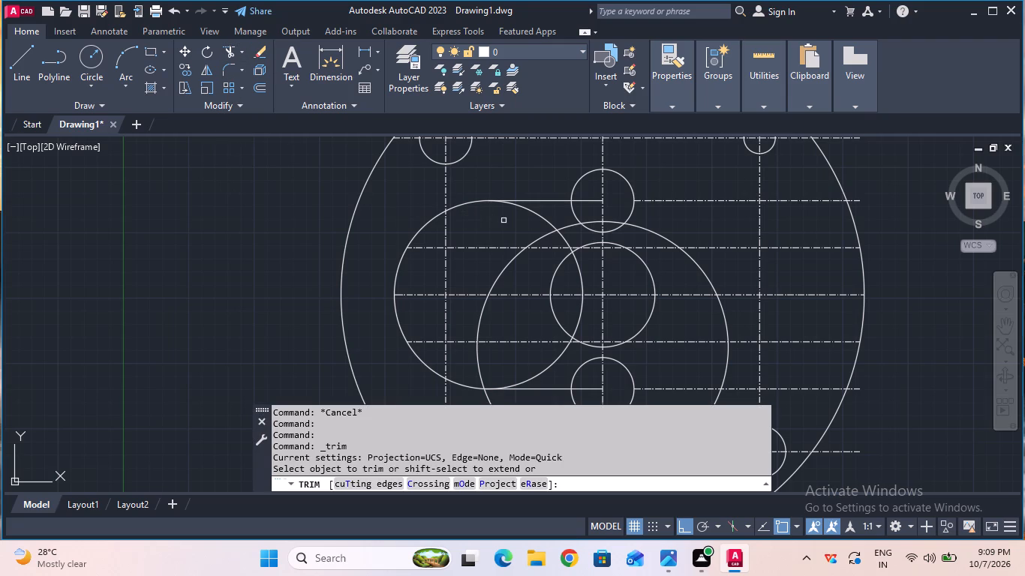
left_click(543, 220)
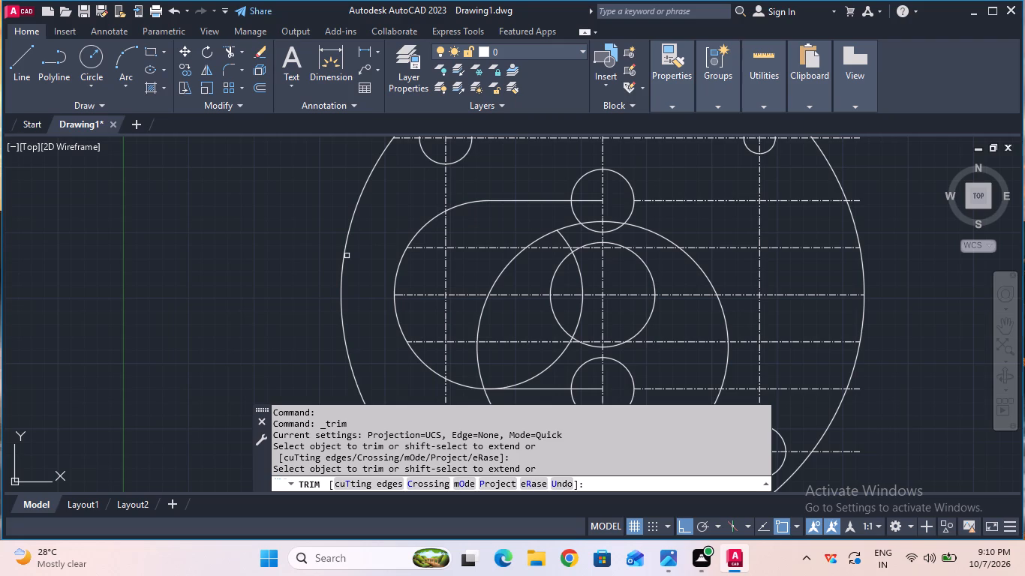
left_click(565, 241)
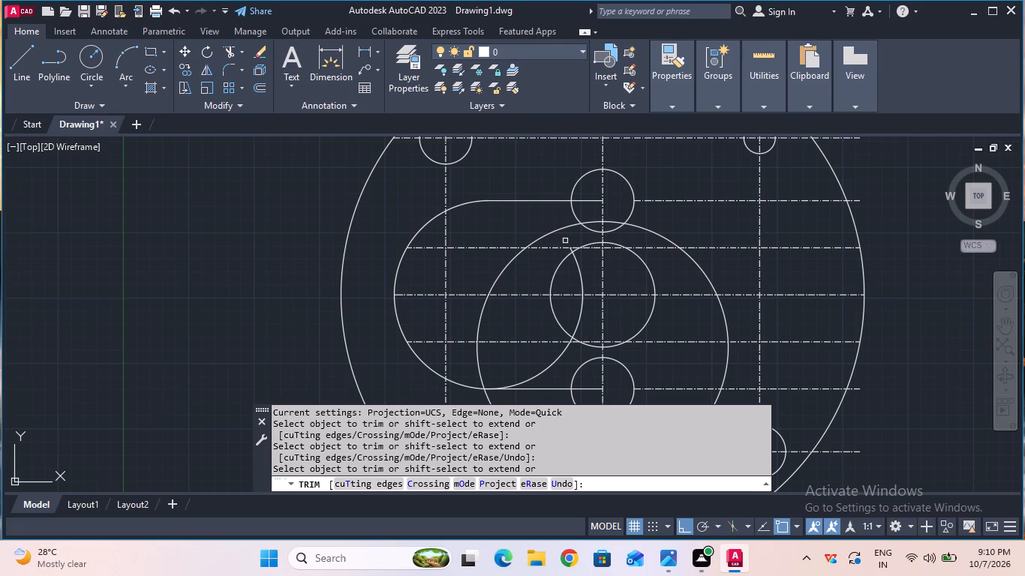
left_click(580, 277)
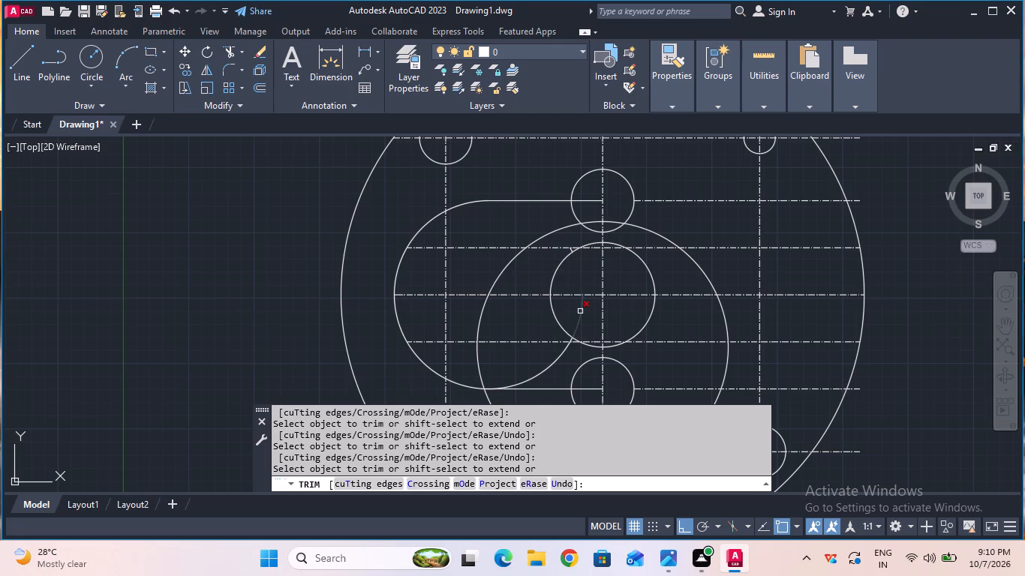
left_click(580, 311)
left_click(551, 362)
Remove the two small leftover arc stubs of the 18 mm radius circle at the lower-left and upper-left edges of the central hole.
scroll(551, 362, "up", 2)
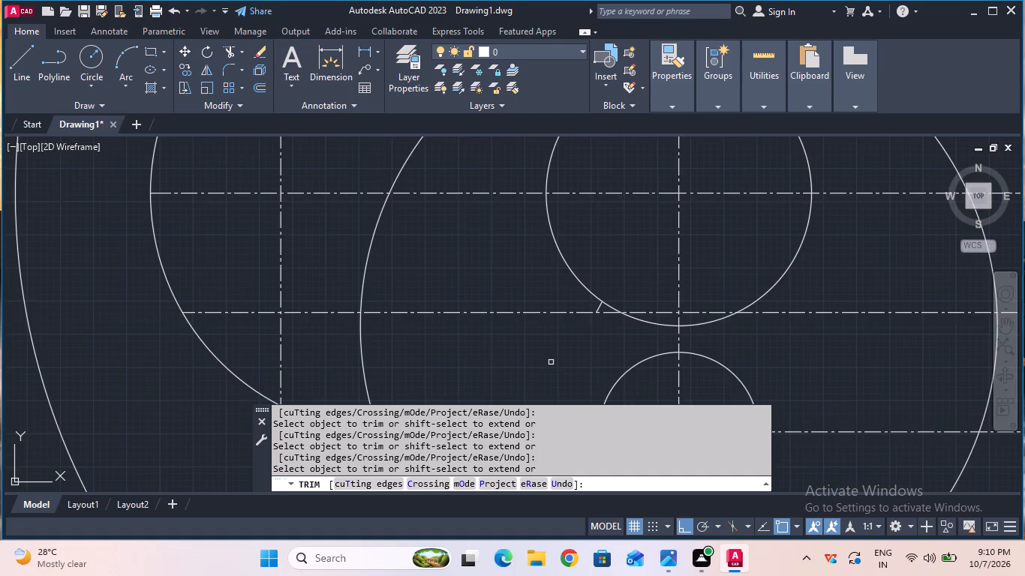
scroll(551, 362, "up", 2)
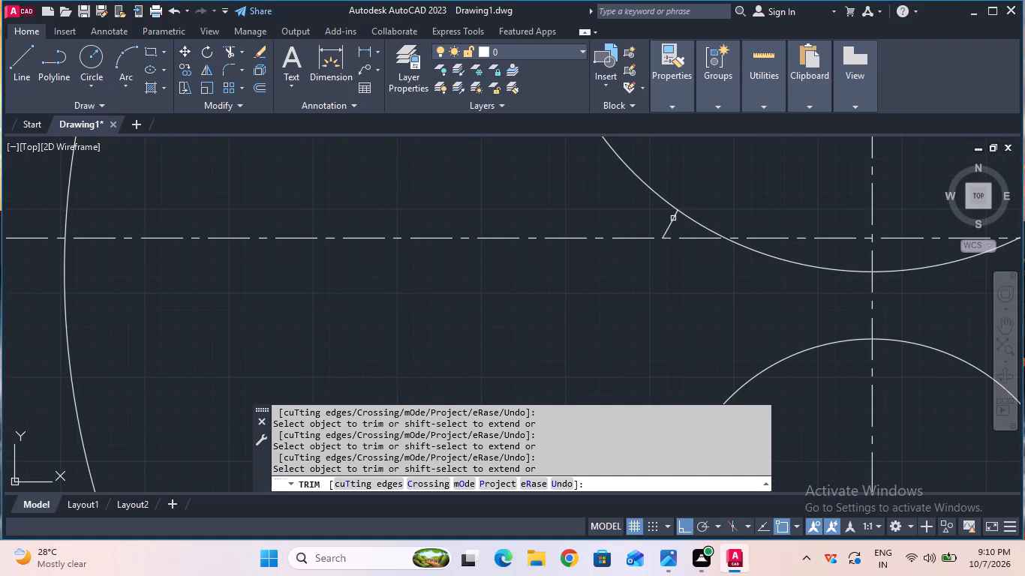
left_click_drag(674, 226, 674, 227)
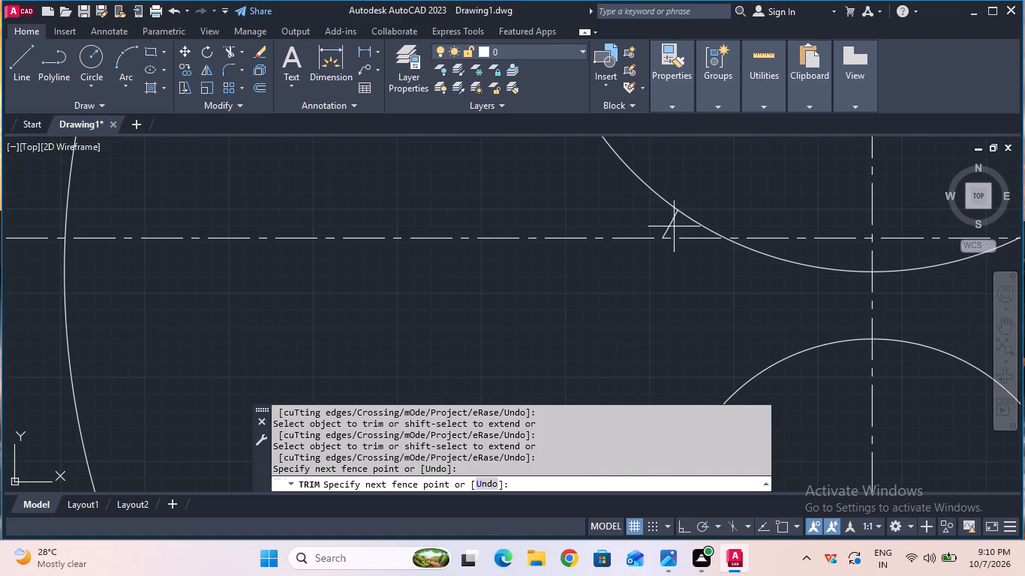
left_click_drag(674, 227, 666, 226)
left_click(657, 219)
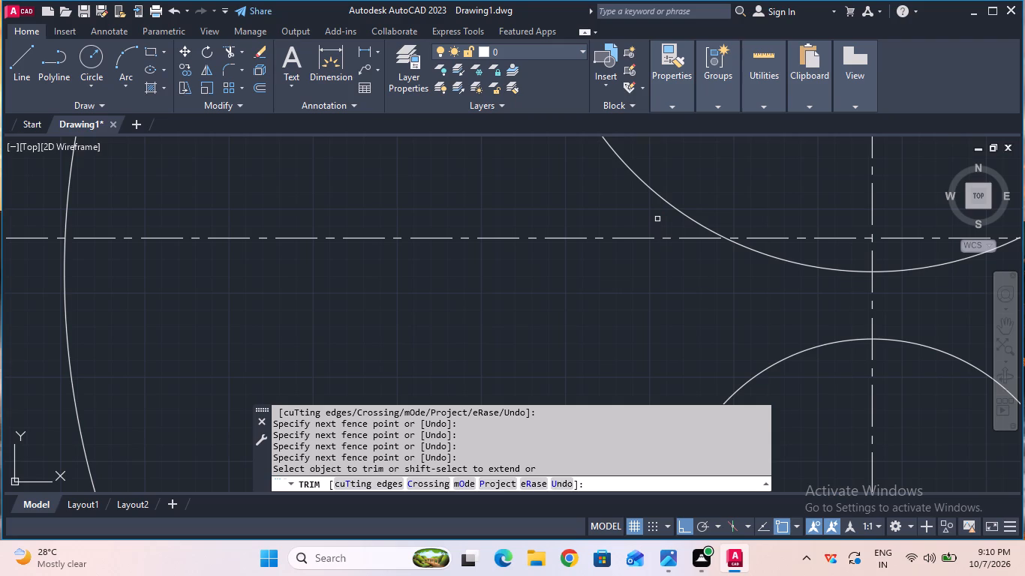
scroll(657, 219, "down", 4)
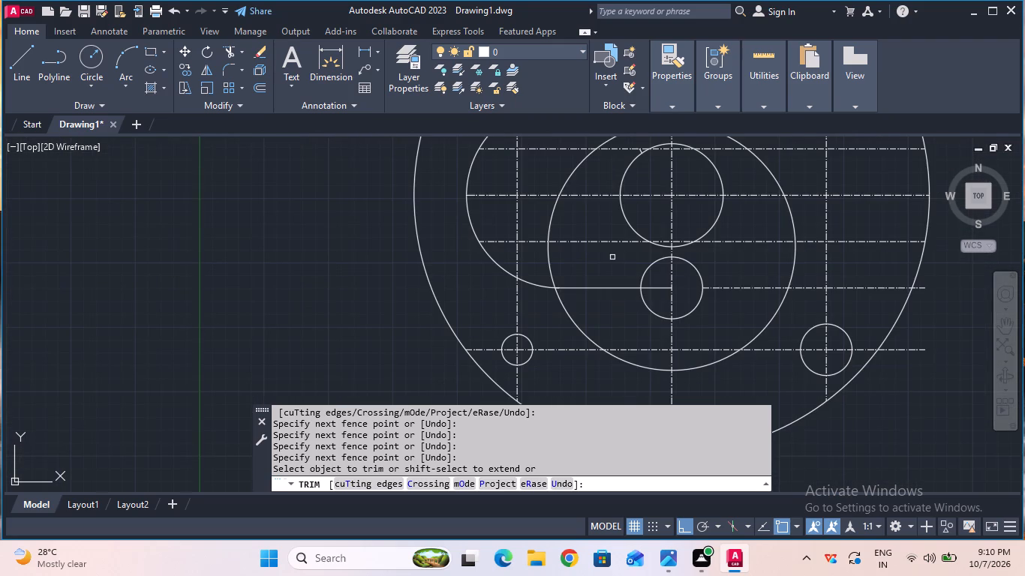
scroll(613, 184, "down", 1)
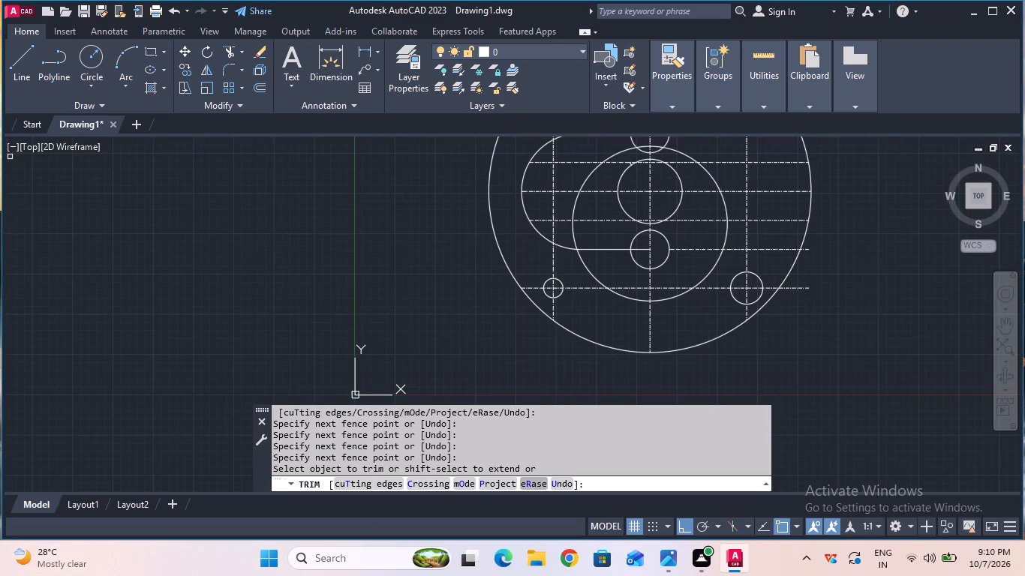
scroll(638, 190, "up", 1)
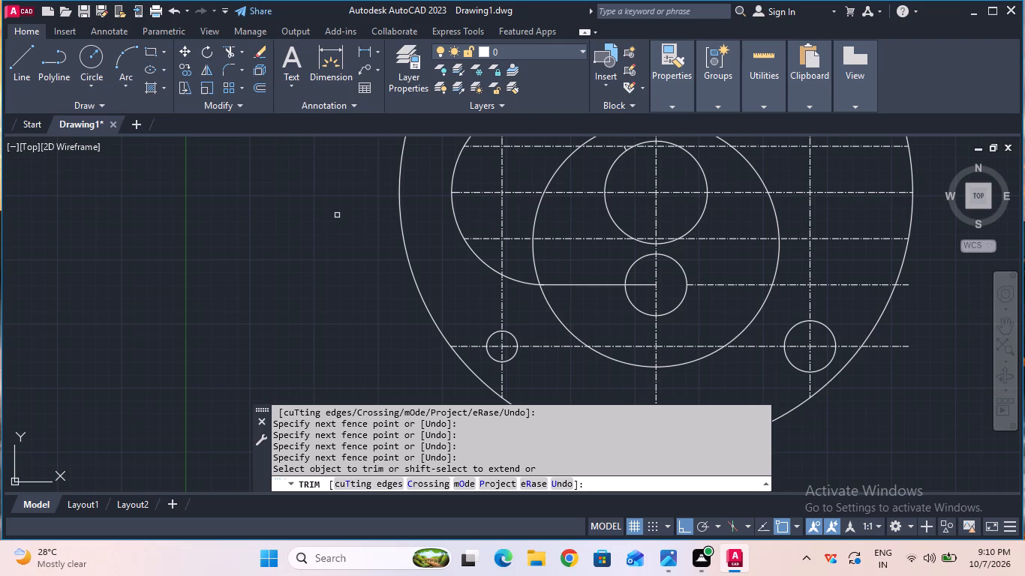
middle_click_drag(337, 215, 302, 334)
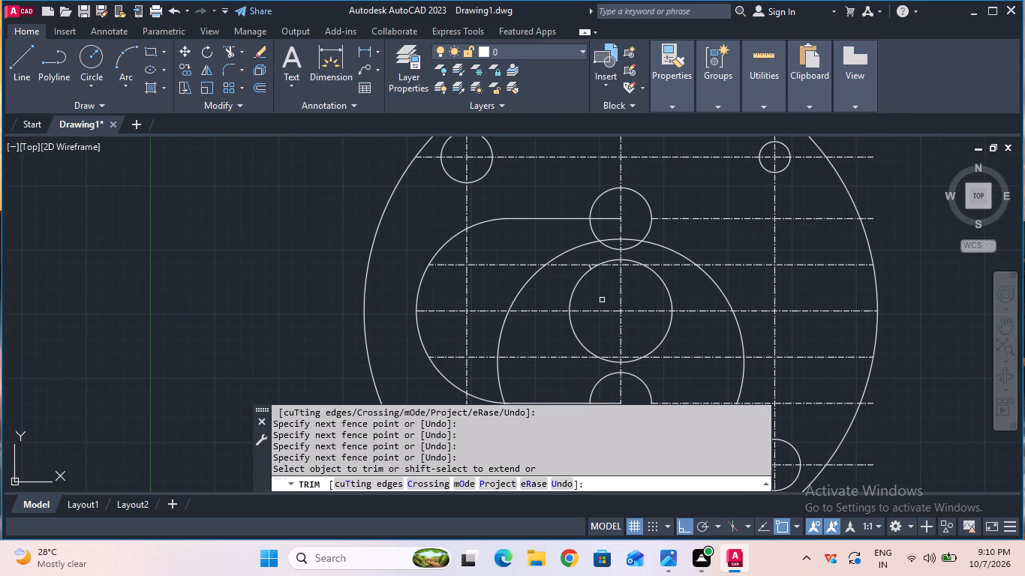
scroll(602, 300, "up", 3)
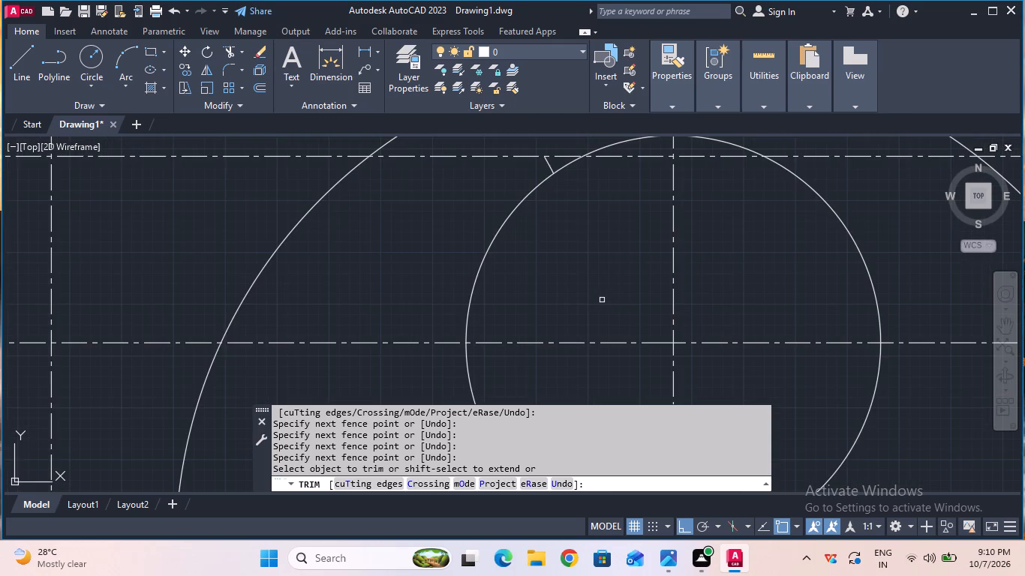
left_click(552, 168)
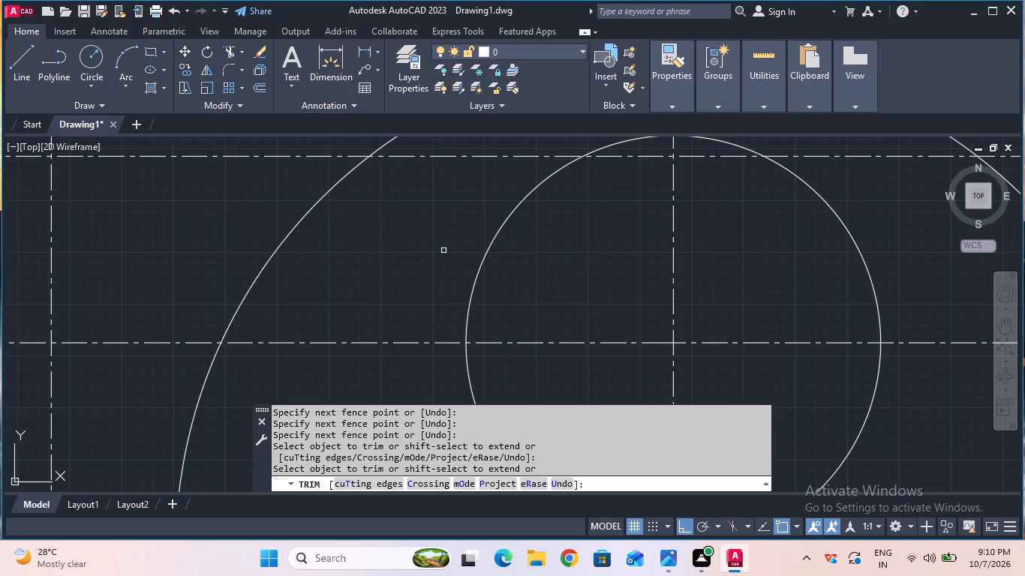
key("Escape")
Trim the left side of the lower 24 mm radius circle from the lower solid horizontal line up to the upper middle hole.
scroll(443, 250, "down", 2)
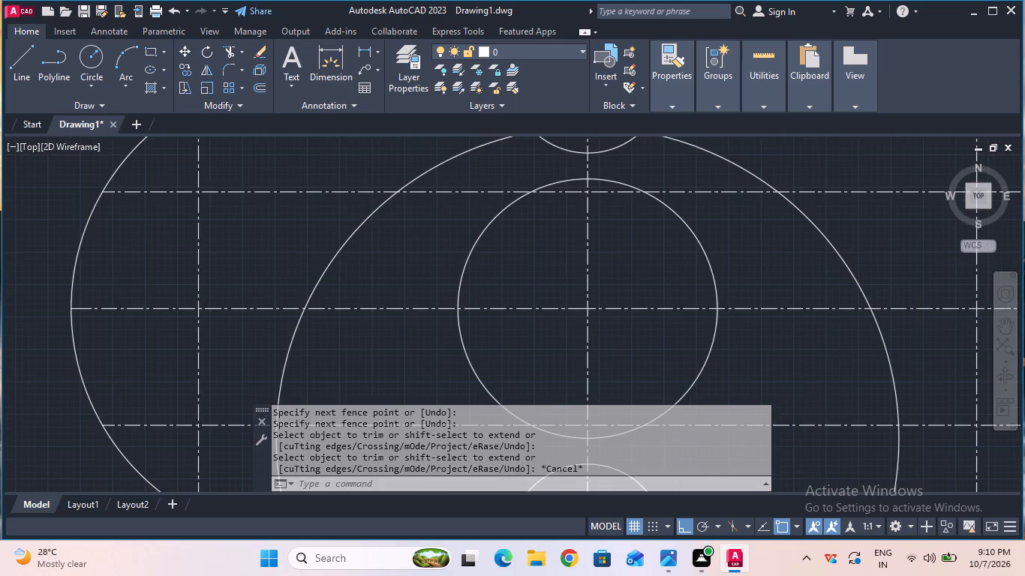
scroll(443, 250, "down", 1)
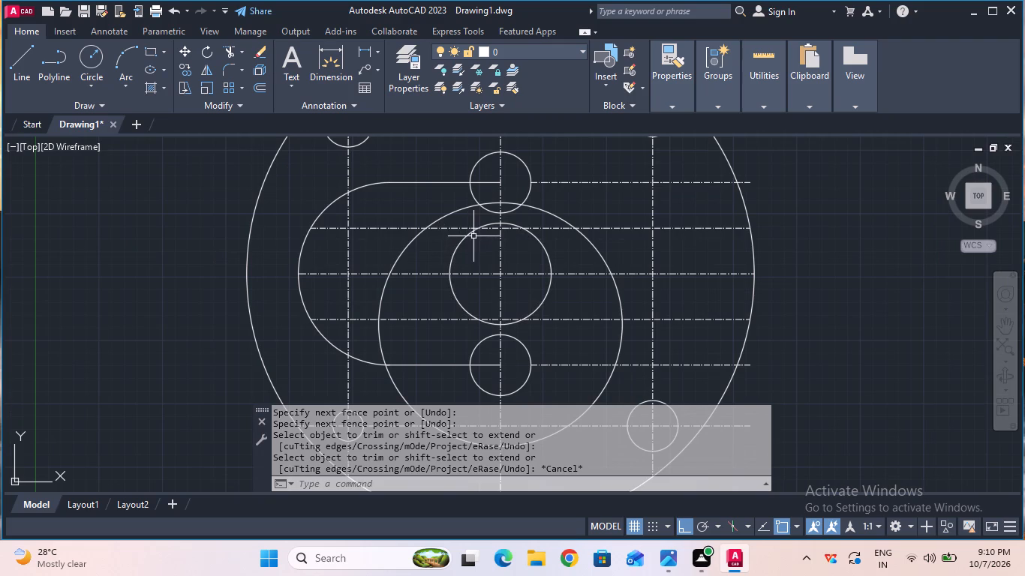
scroll(474, 234, "down", 1)
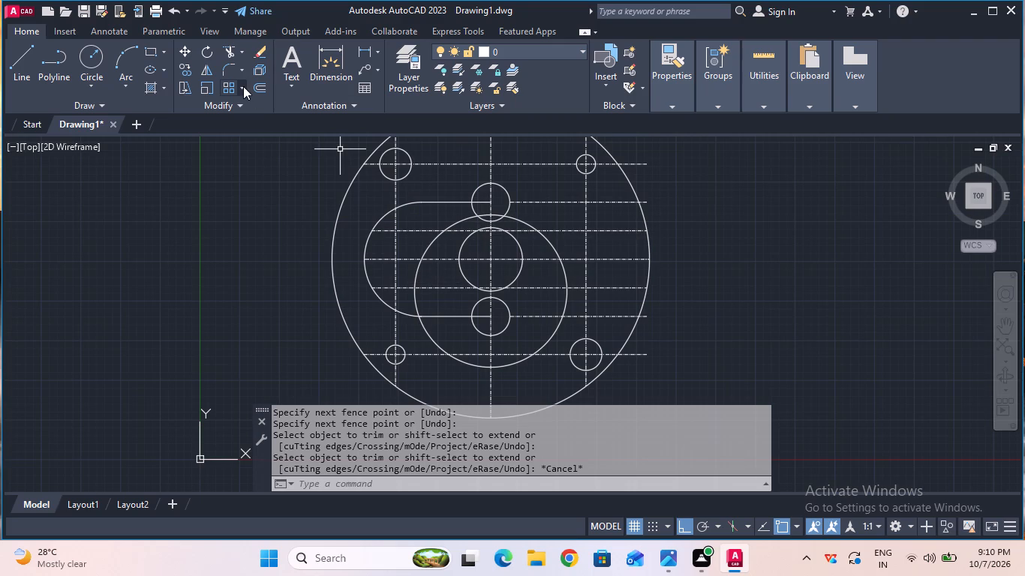
left_click(233, 54)
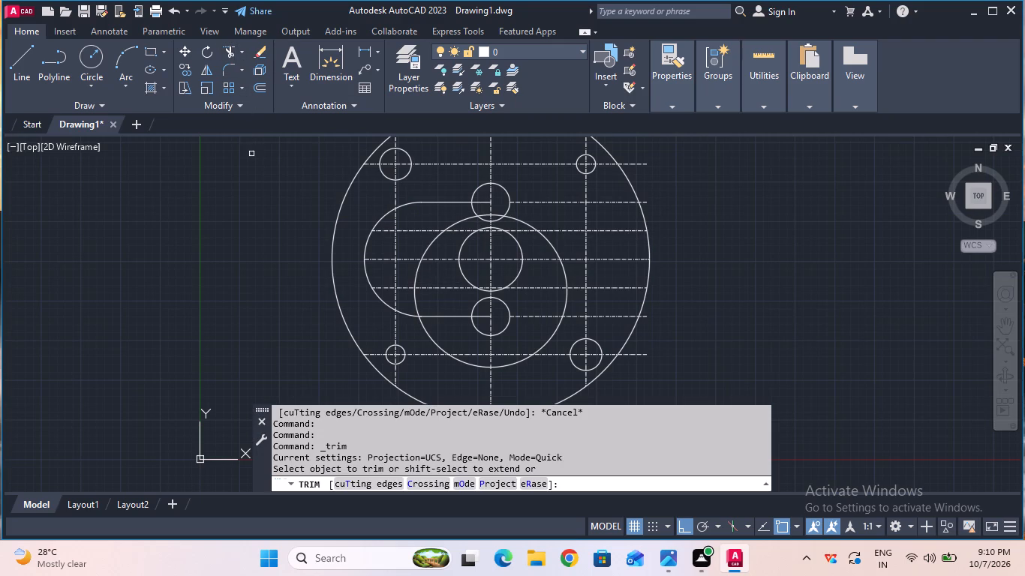
left_click(416, 303)
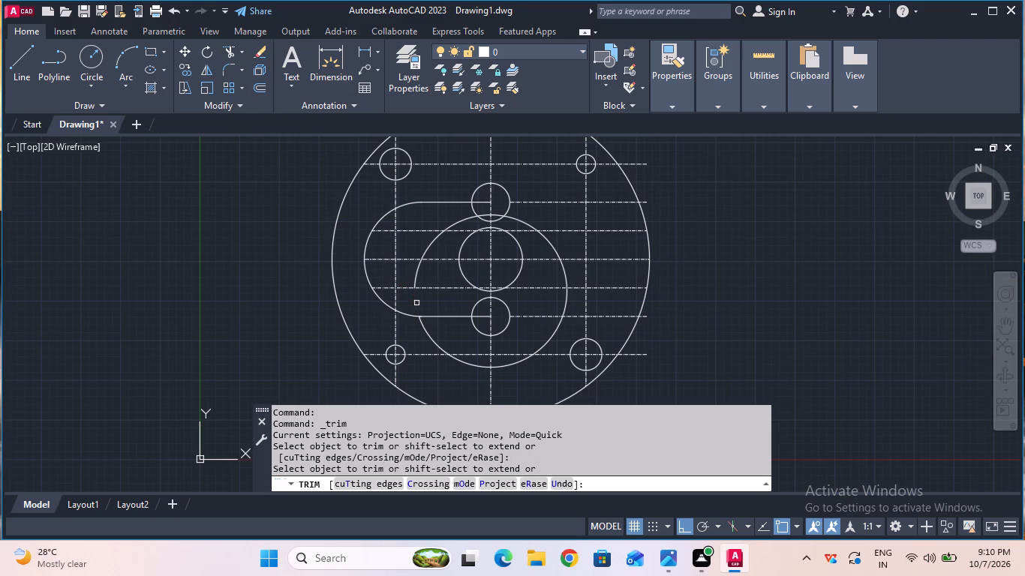
left_click(418, 273)
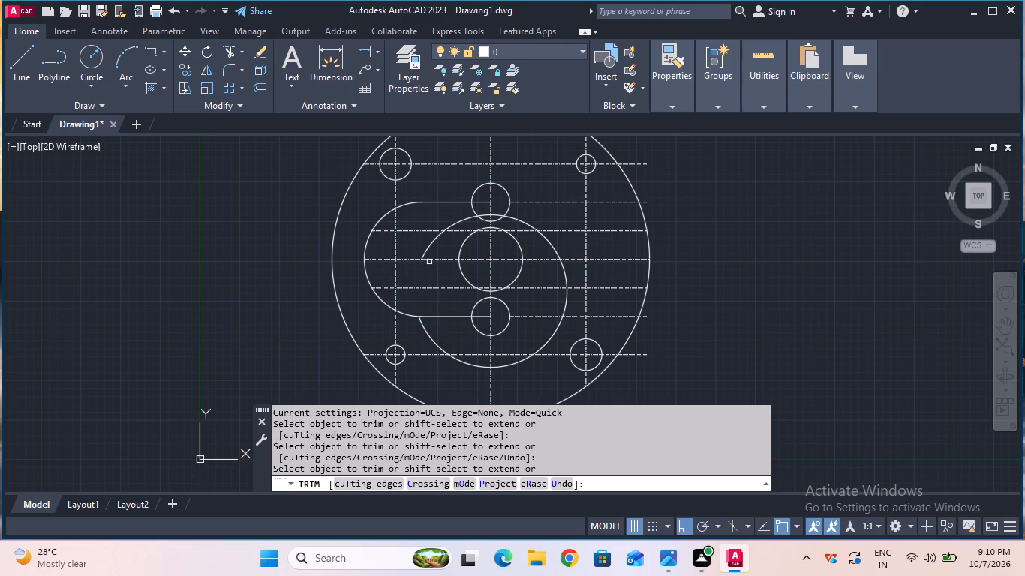
left_click(431, 244)
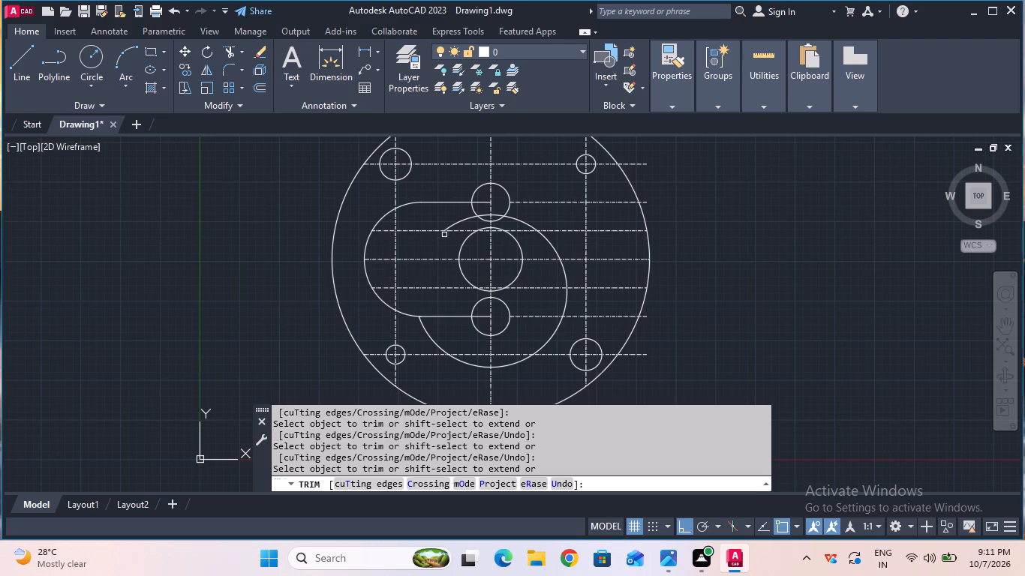
left_click(451, 224)
Trim the same 24 mm radius circle inside the upper middle hole and down its right side to the horizontal line through the lower middle hole.
scroll(455, 225, "up", 2)
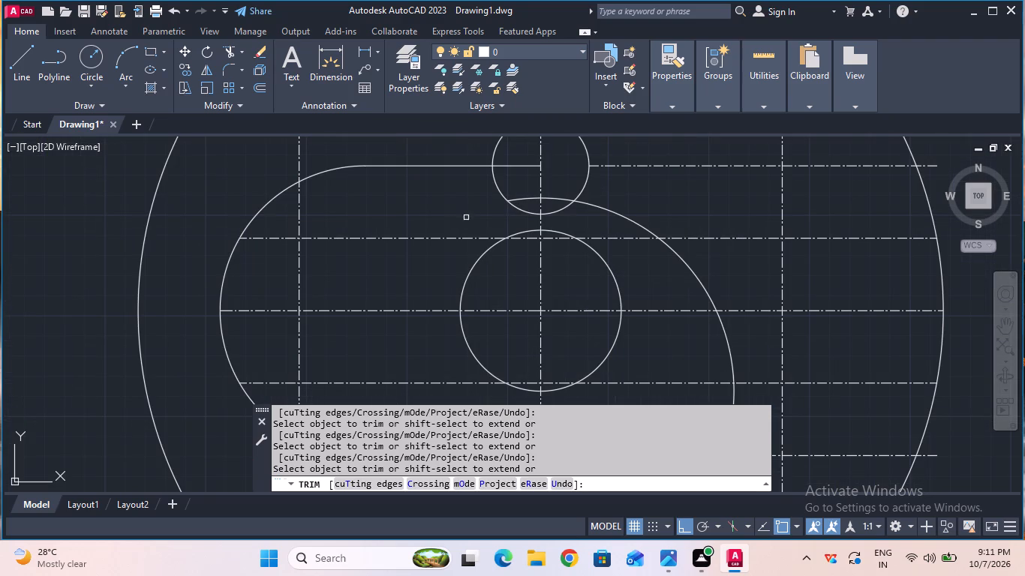
left_click(525, 196)
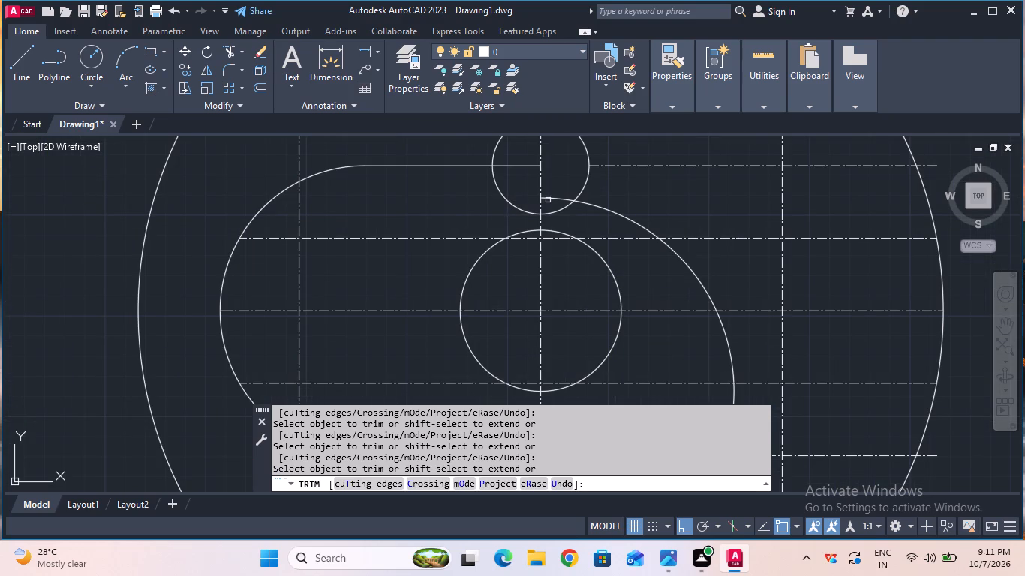
left_click(558, 199)
left_click(626, 216)
scroll(713, 324, "down", 2)
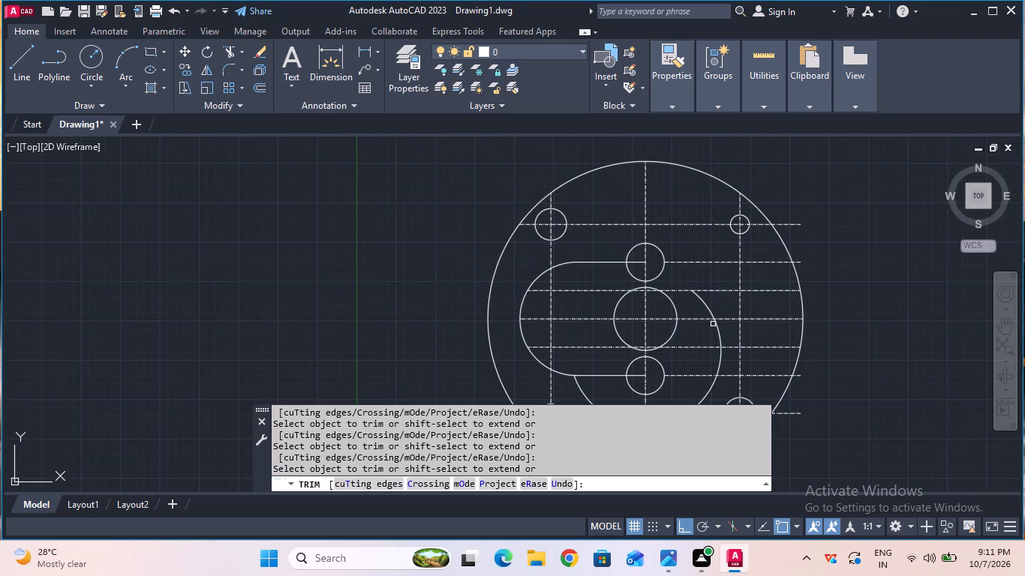
left_click(702, 300)
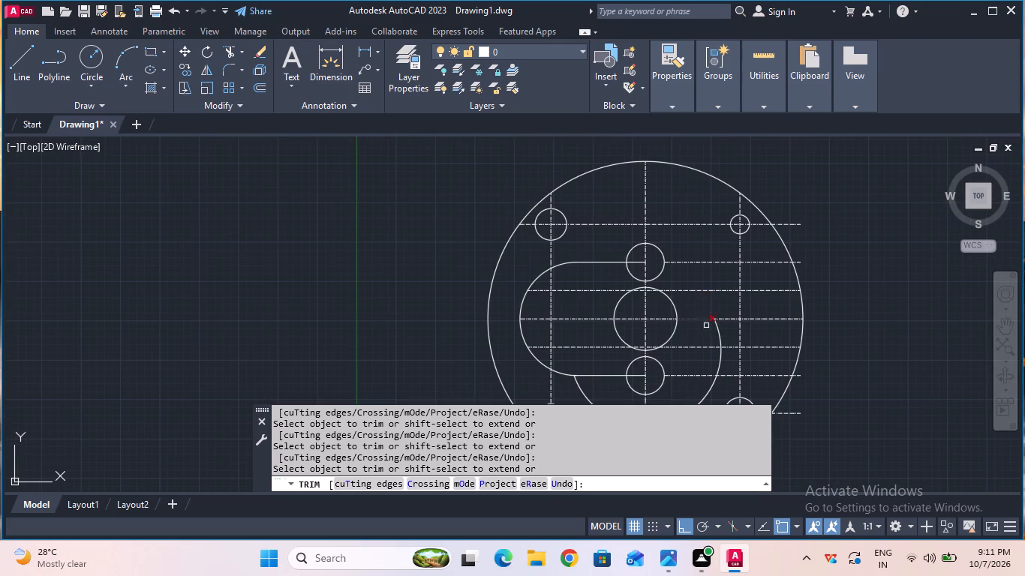
left_click(717, 334)
left_click(720, 366)
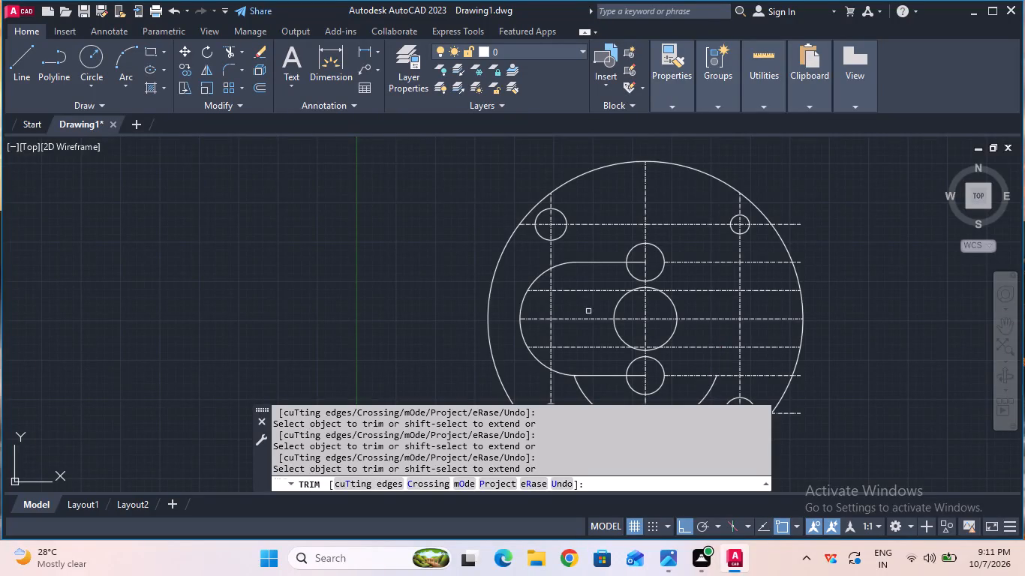
key("Escape")
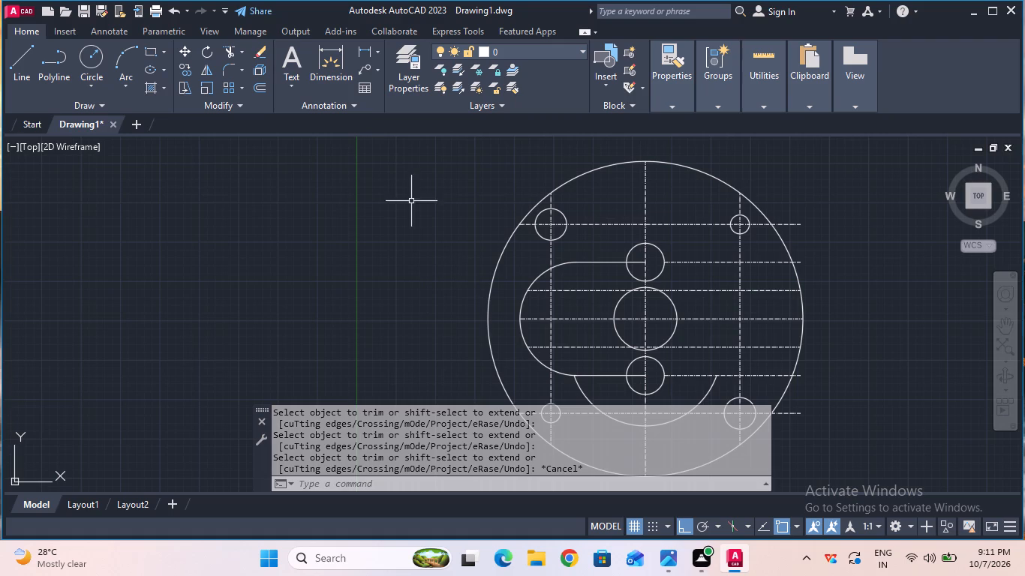
Draw a 24 mm radius circle centred where the vertical centre line meets the first horizontal centre line above the plate centre.
left_click(86, 64)
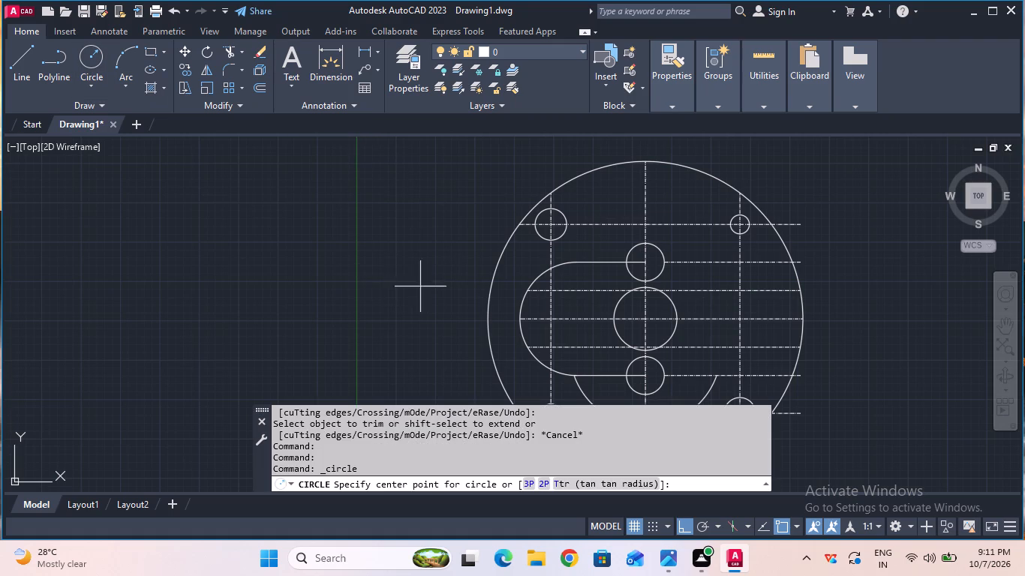
left_click(645, 292)
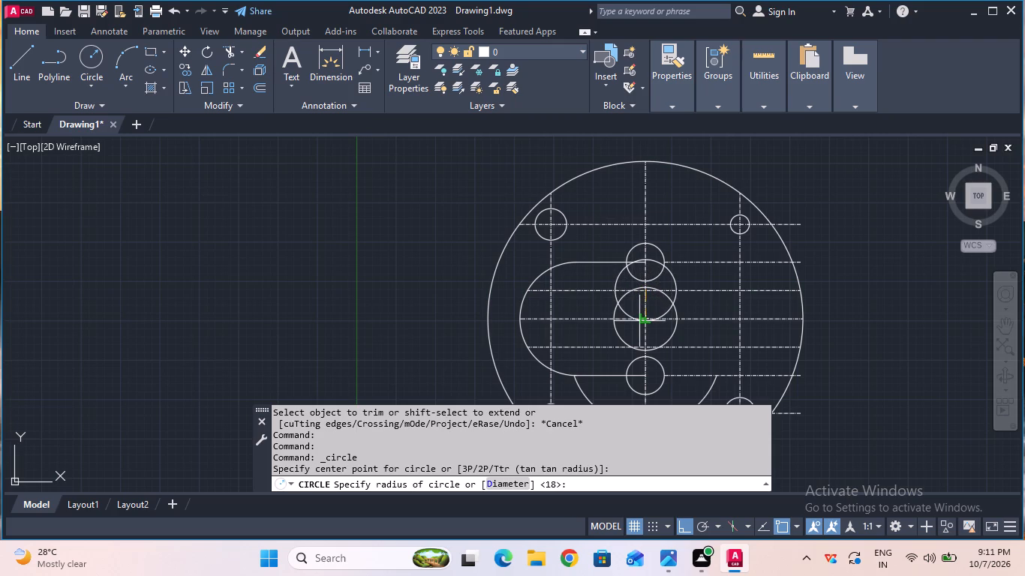
type("24")
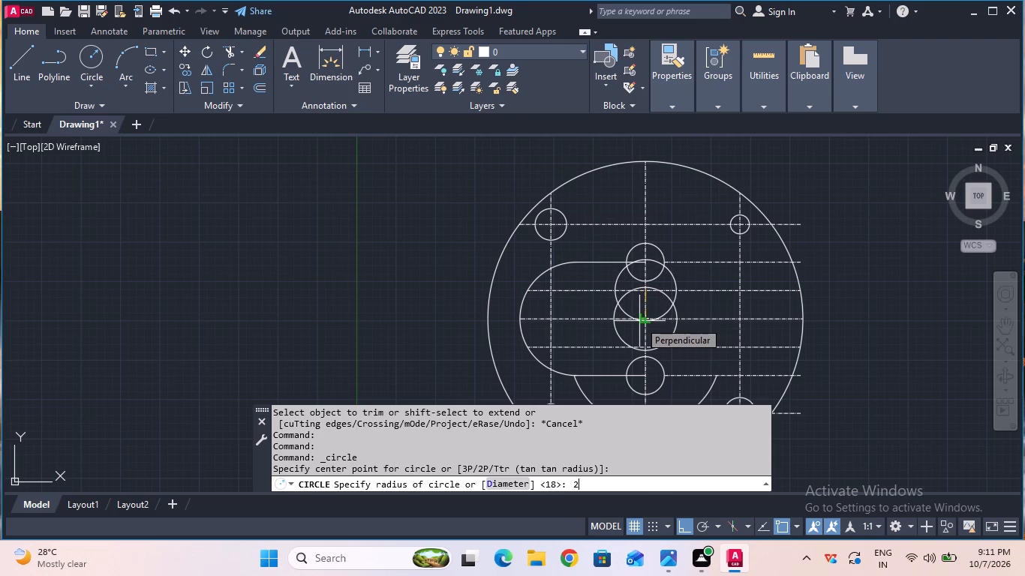
key("Return")
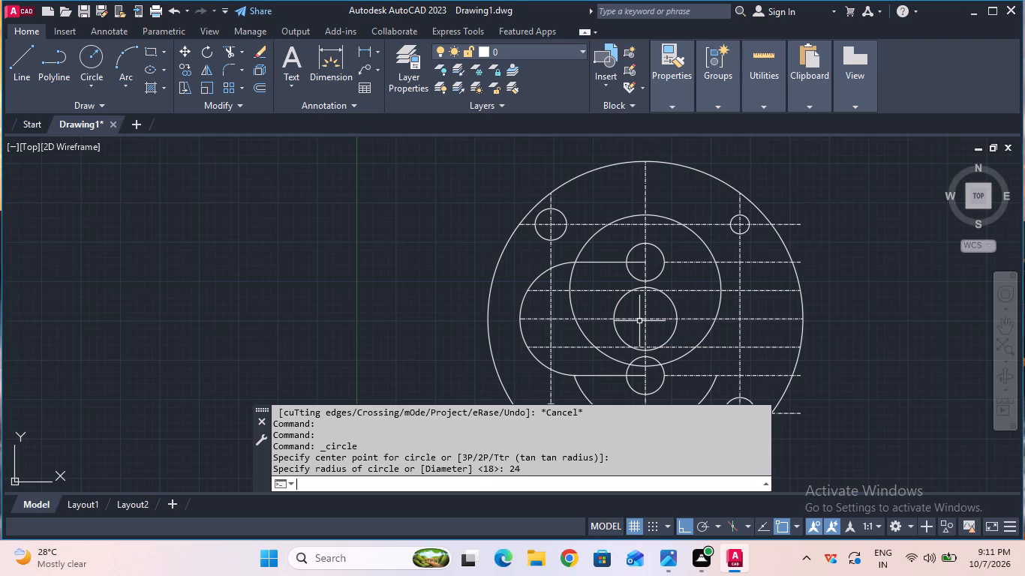
key("Escape")
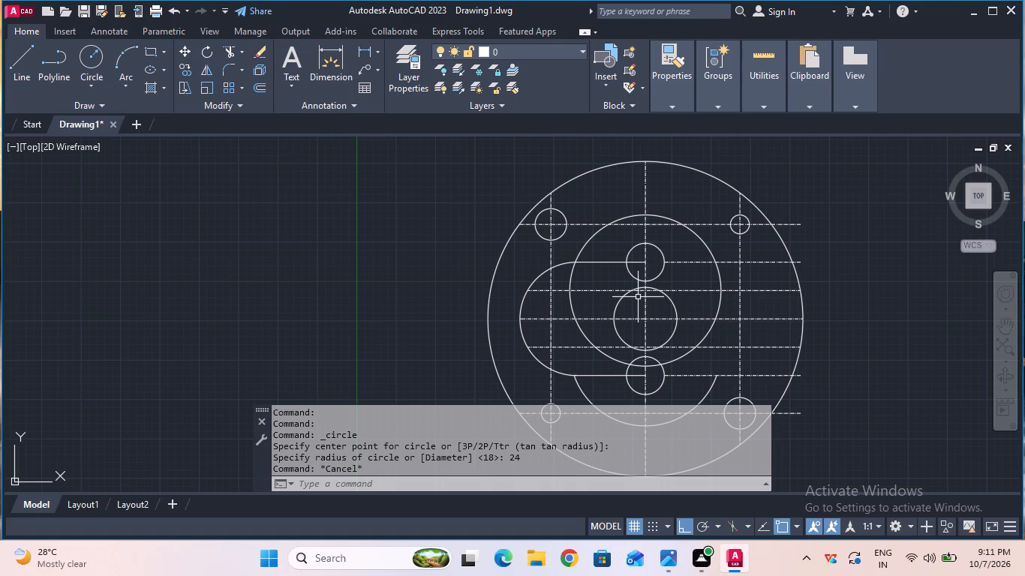
Trim the lower-left part of the new 24 mm radius circle from the lower middle hole up to the upper solid horizontal line.
scroll(638, 297, "up", 1)
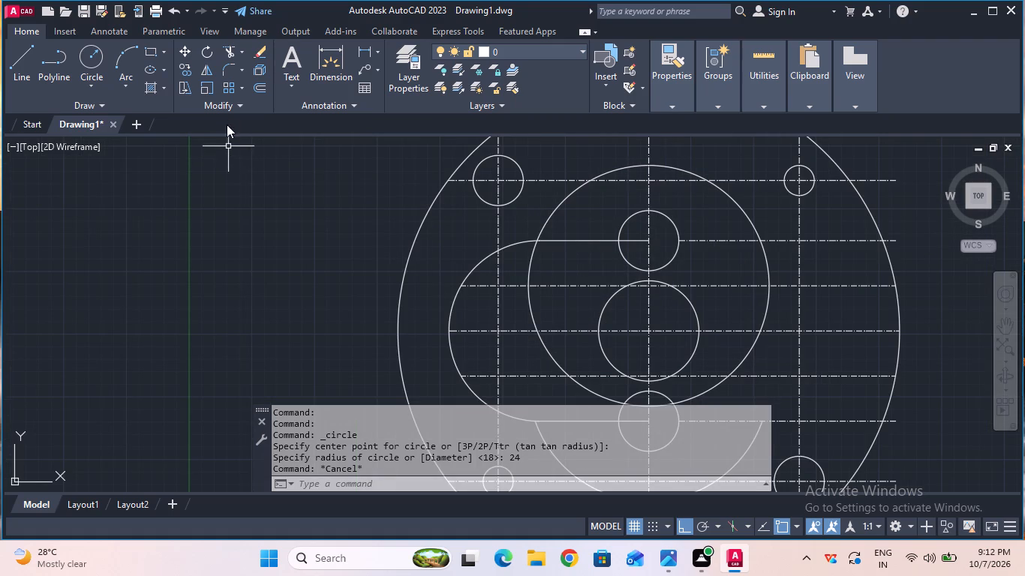
left_click(233, 56)
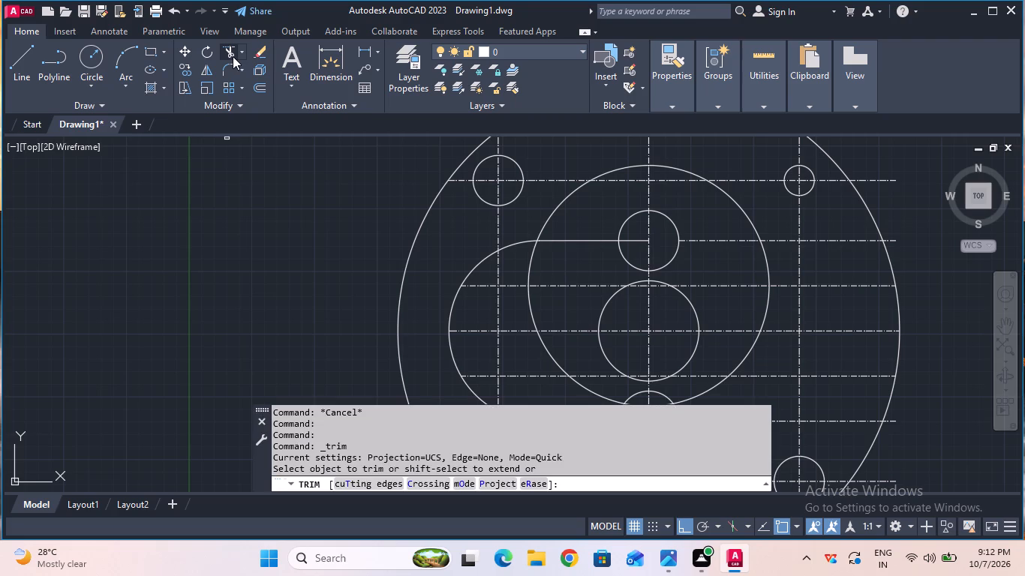
left_click(588, 389)
left_click(549, 358)
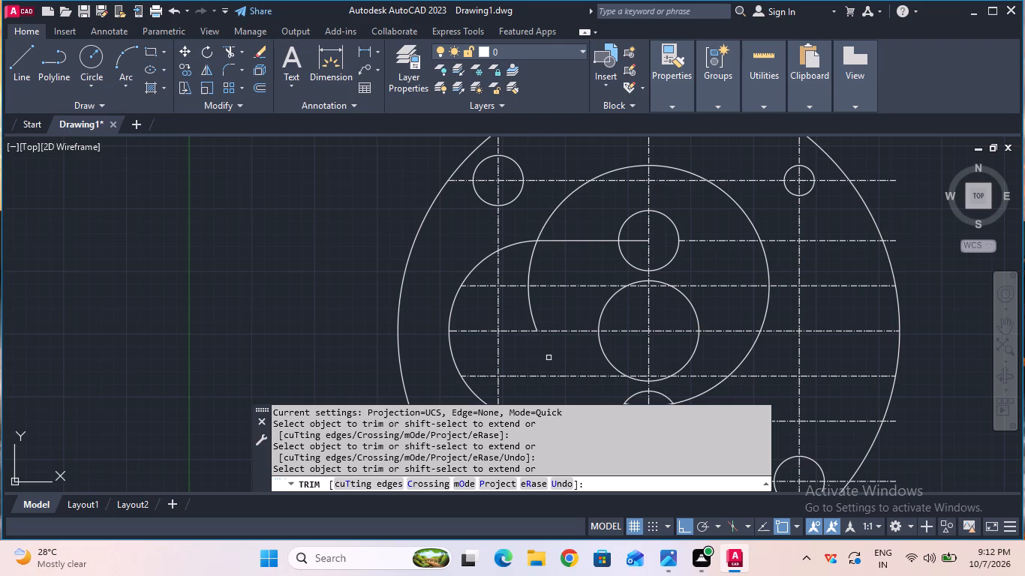
left_click(534, 322)
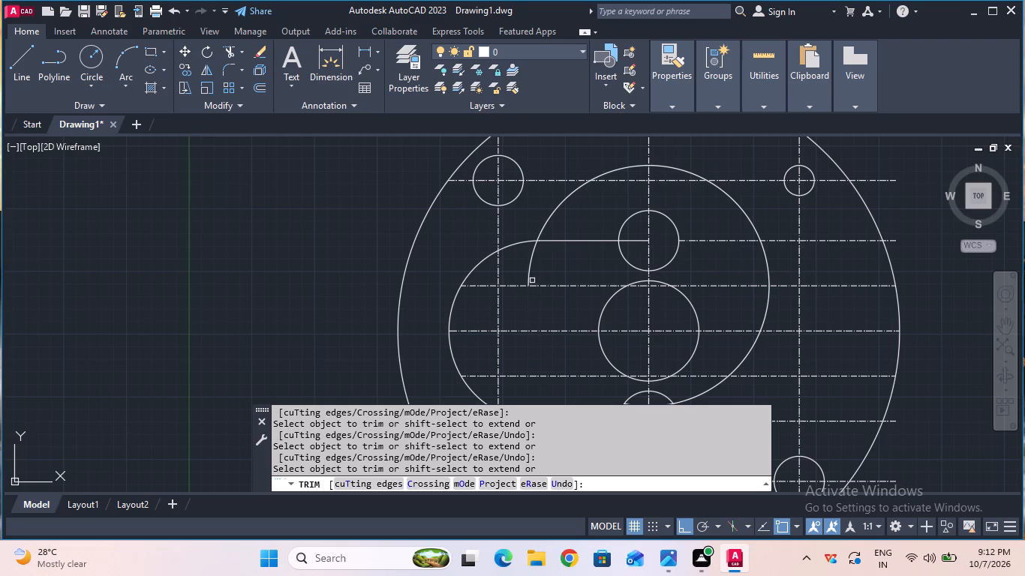
left_click(531, 275)
key("Escape")
Draw an 18 mm radius circle centred where the plate's horizontal centre line meets the right side of the upper 24 mm radius arc.
scroll(437, 318, "up", 1)
scroll(437, 318, "down", 1)
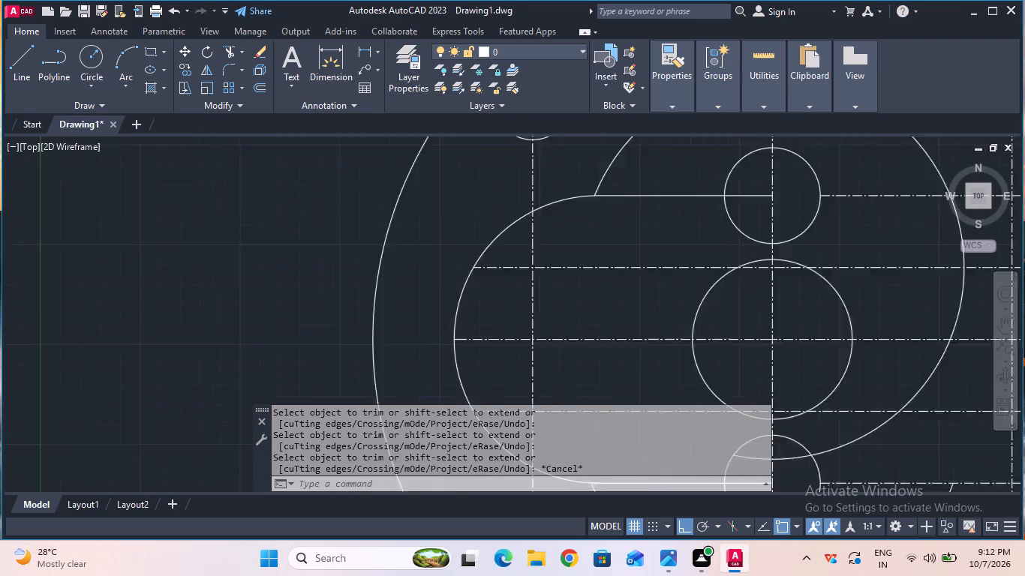
scroll(437, 318, "down", 1)
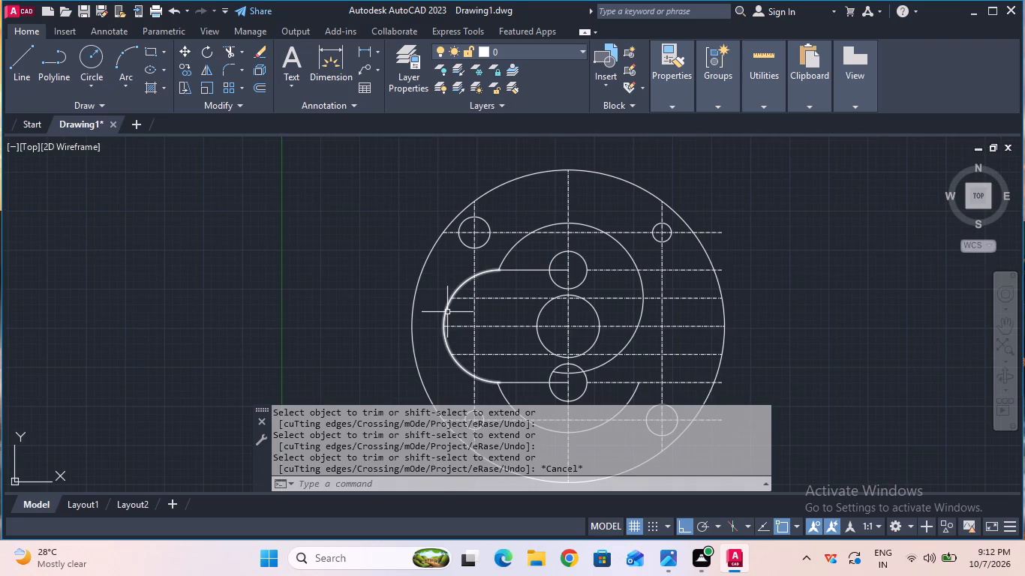
left_click(90, 61)
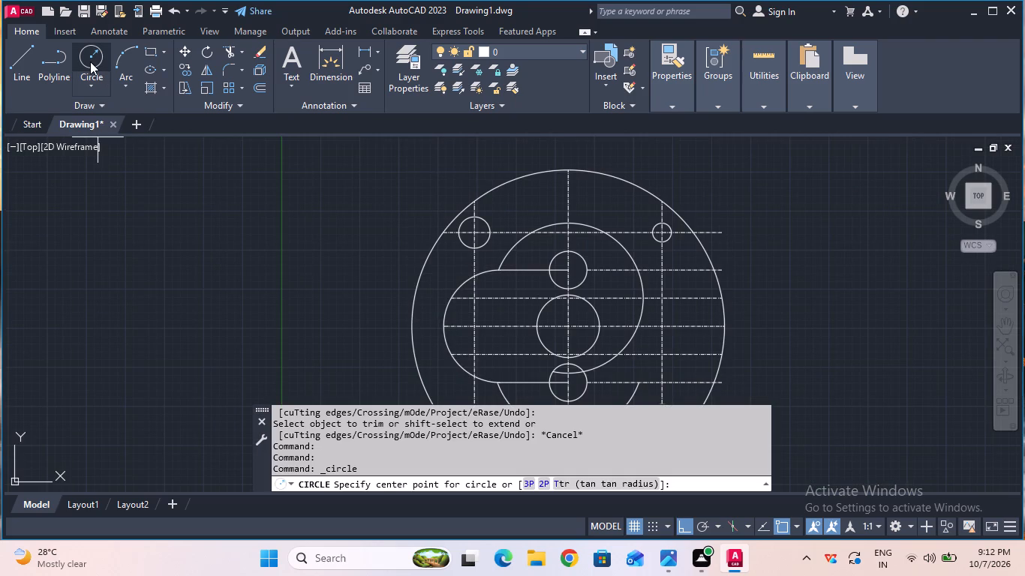
left_click(639, 331)
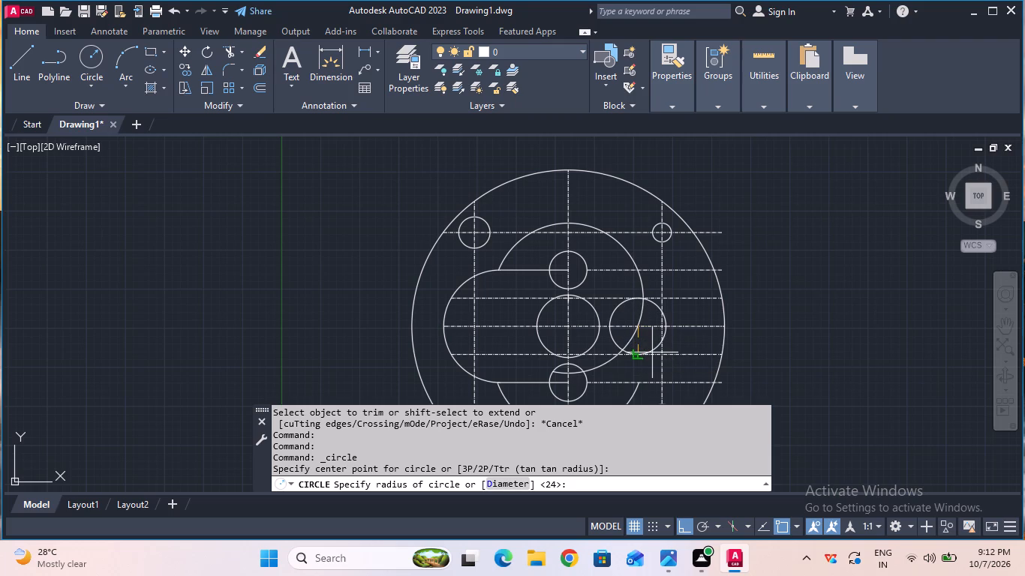
key("1")
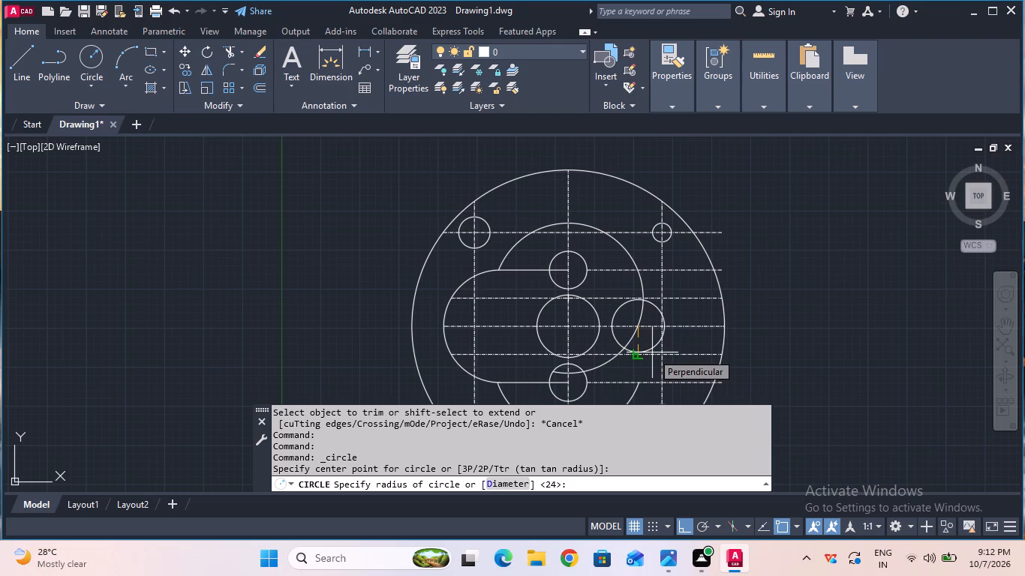
key("8")
key("Return")
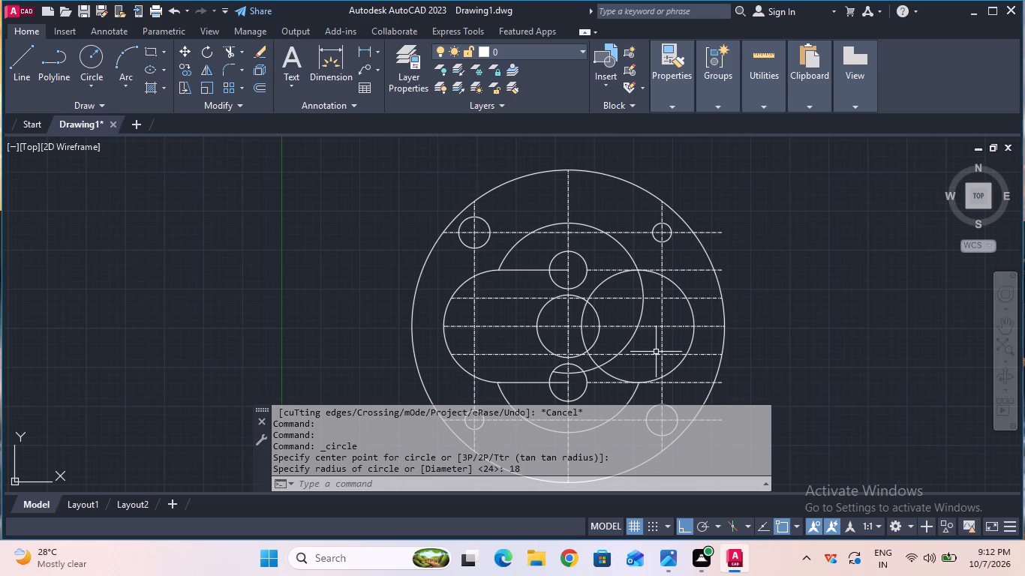
Trim the upper 24 mm radius arc from inside the lower middle hole up its right side to the top of the 18 mm radius circle.
middle_click_drag(648, 357, 649, 306)
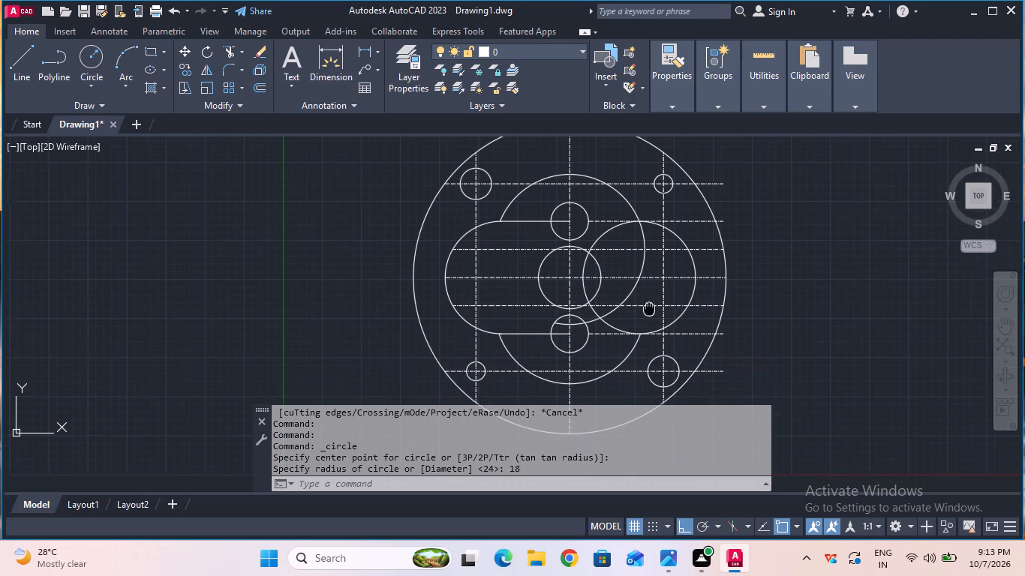
middle_click_drag(649, 306, 649, 301)
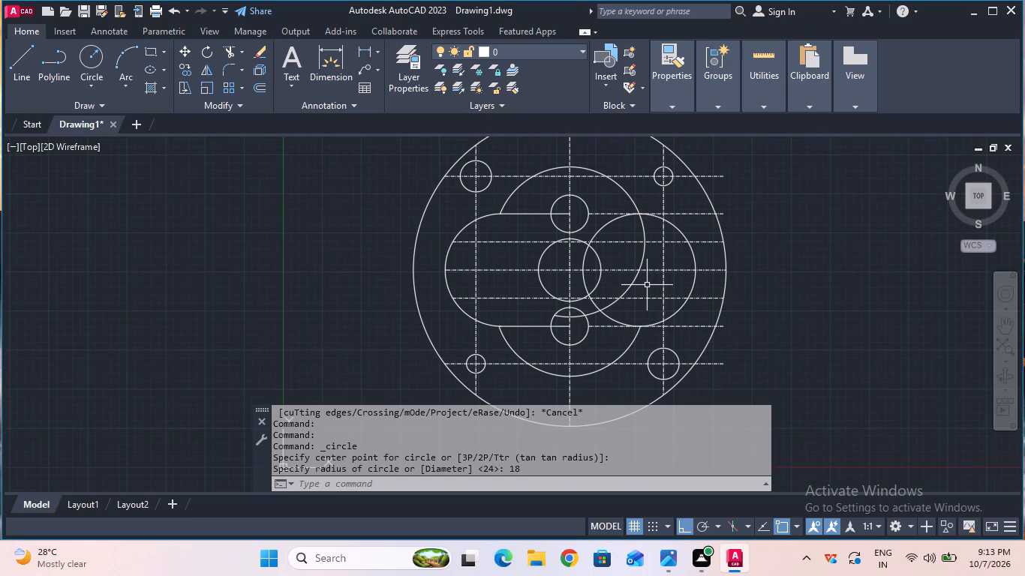
scroll(647, 285, "up", 1)
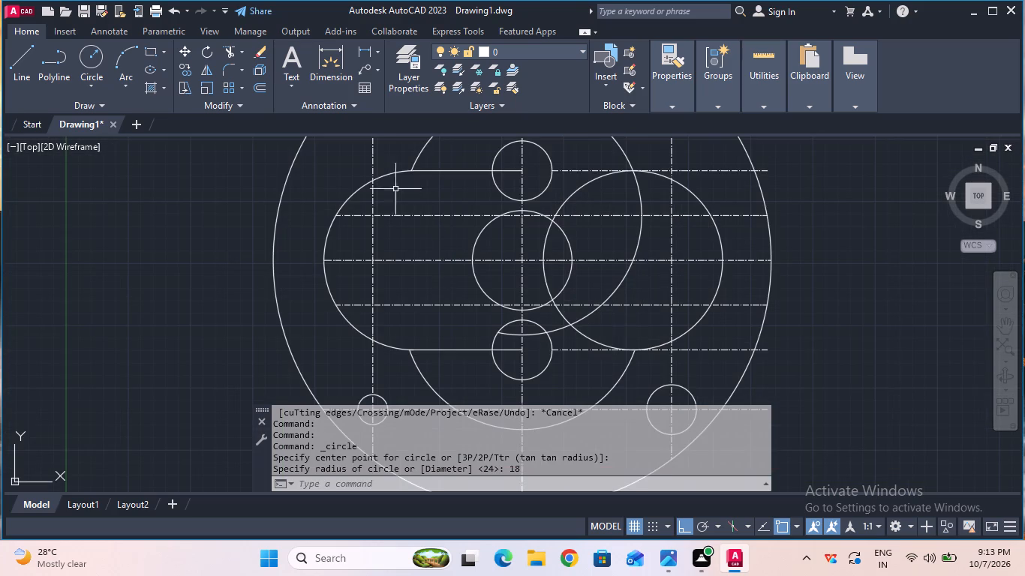
left_click(224, 54)
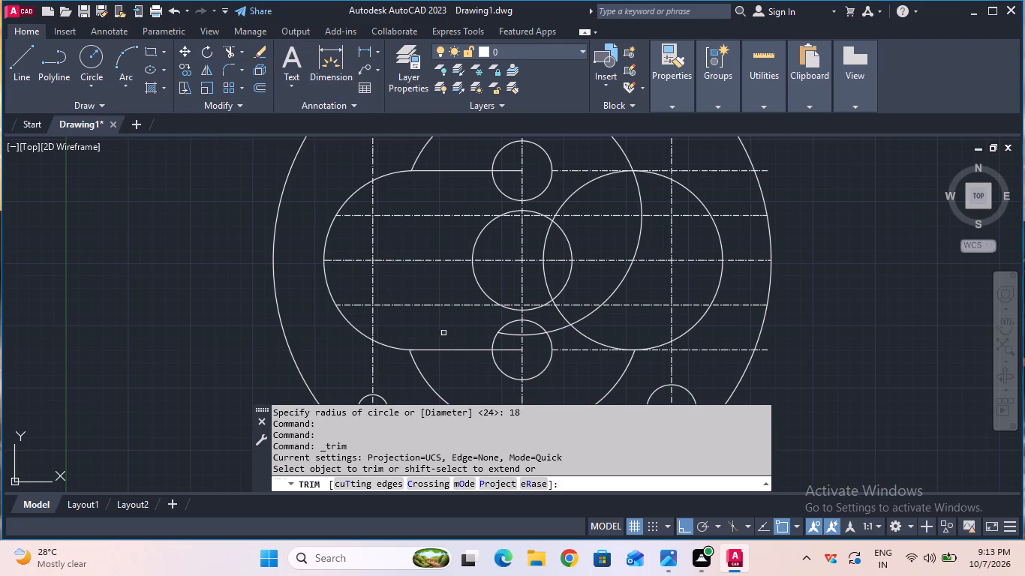
left_click(512, 335)
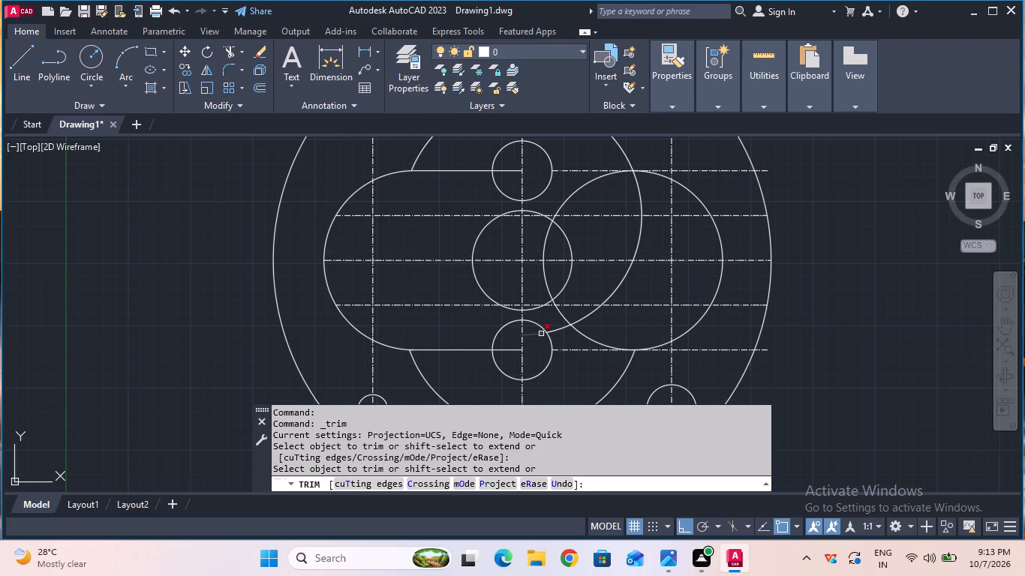
left_click(541, 334)
left_click(548, 332)
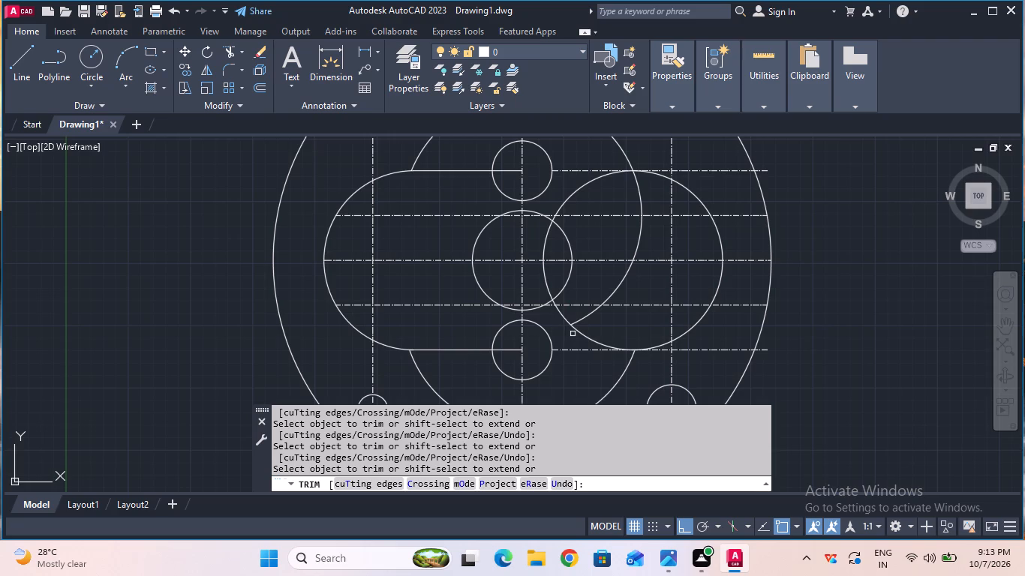
left_click(639, 191)
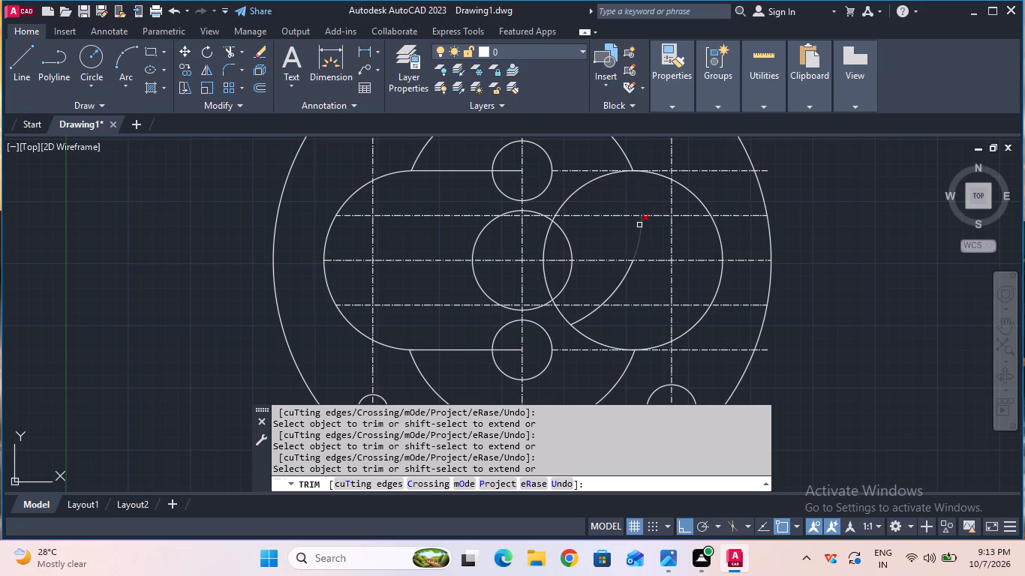
left_click(639, 226)
left_click(624, 279)
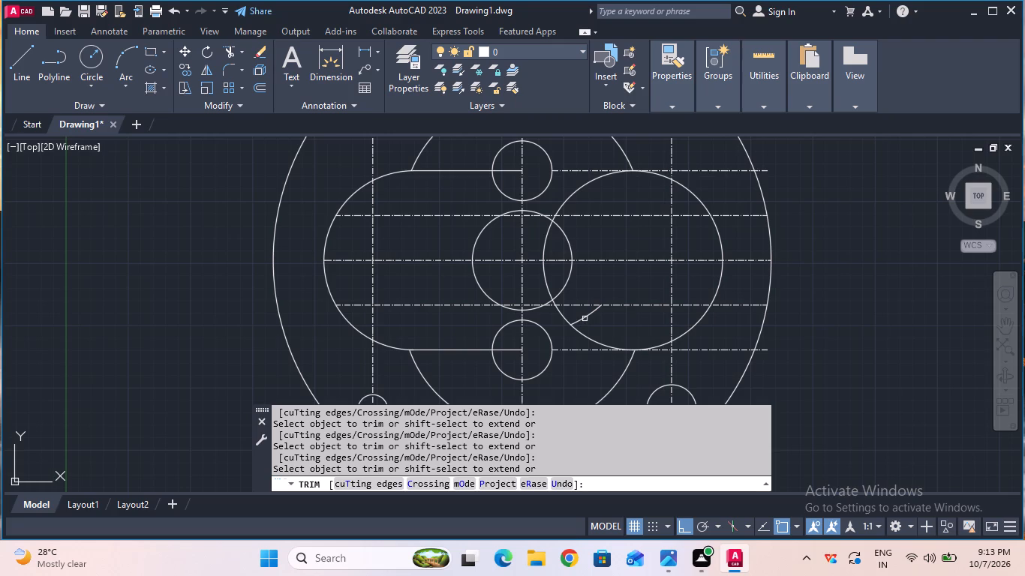
left_click(585, 318)
Trim away the left half of the 18 mm radius circle, including the two short remnants beside the central hole.
left_click(575, 331)
left_click(550, 290)
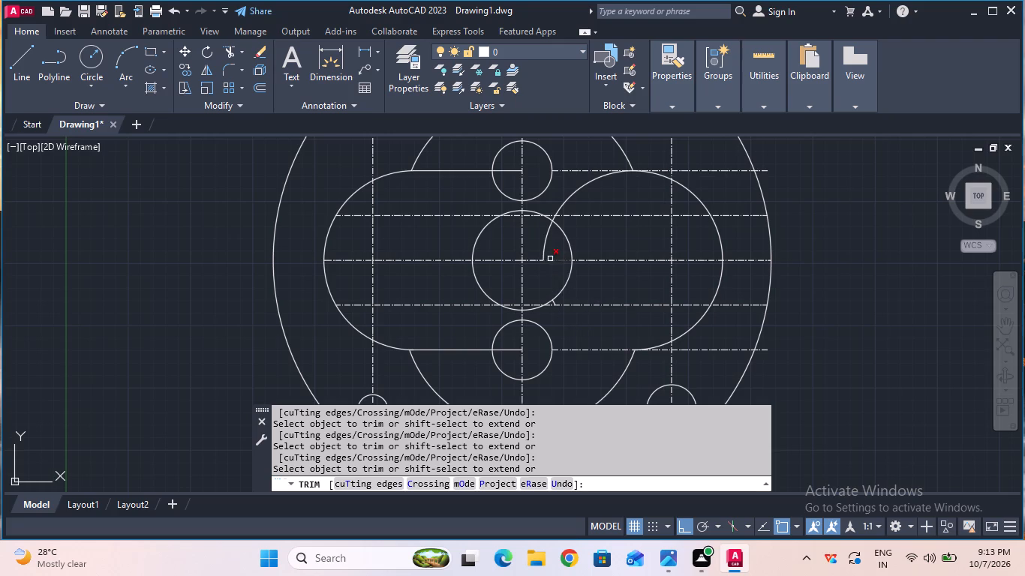
left_click(547, 246)
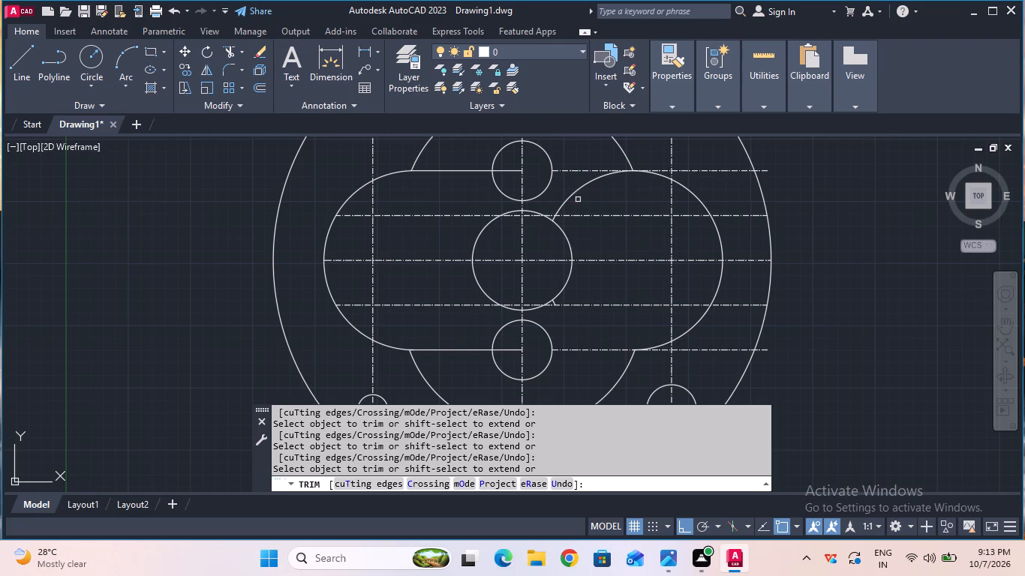
left_click(579, 191)
scroll(564, 240, "up", 2)
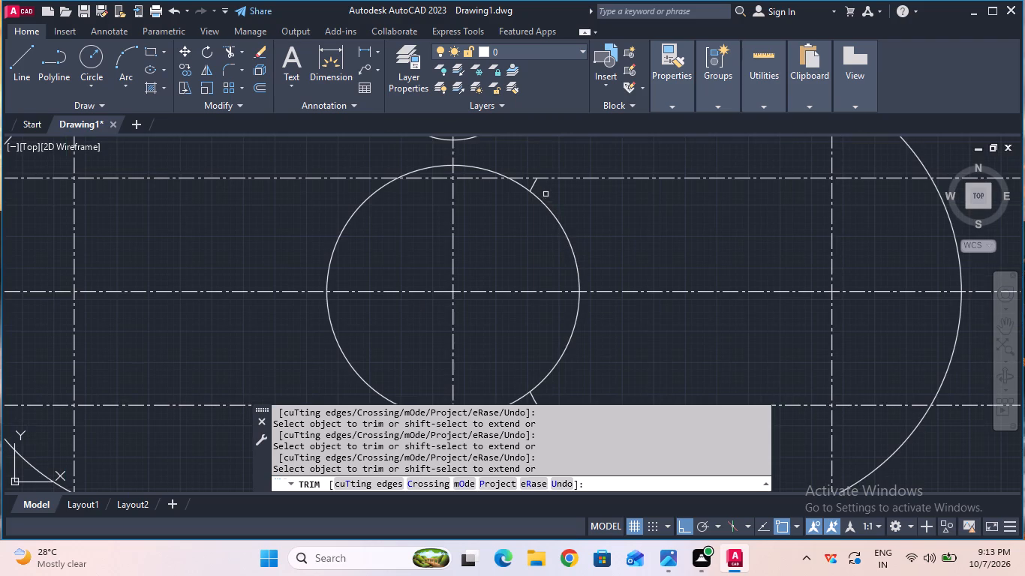
left_click(531, 189)
scroll(616, 299, "down", 1)
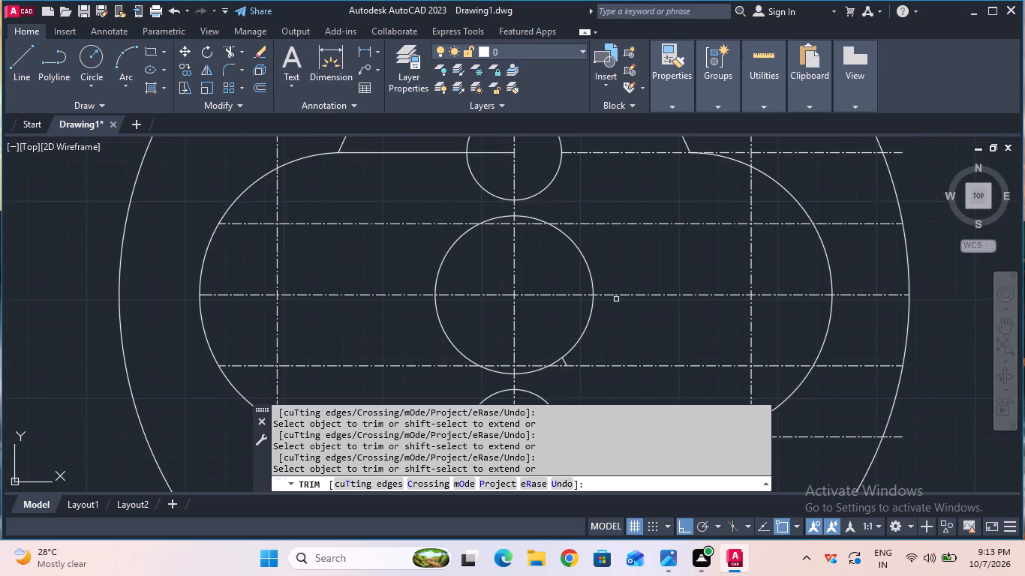
scroll(595, 383, "up", 2)
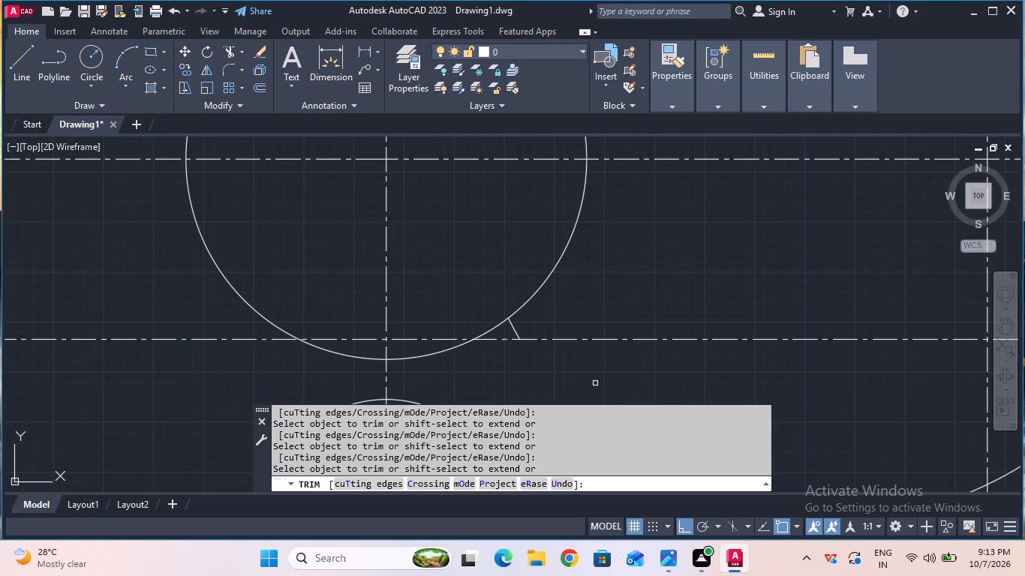
left_click(514, 329)
scroll(702, 279, "down", 4)
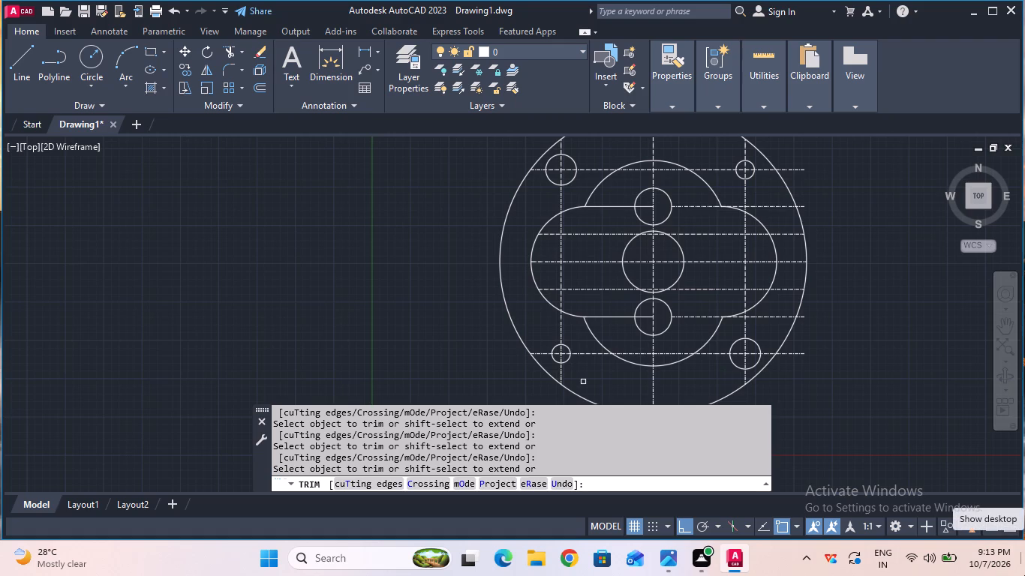
key("Escape")
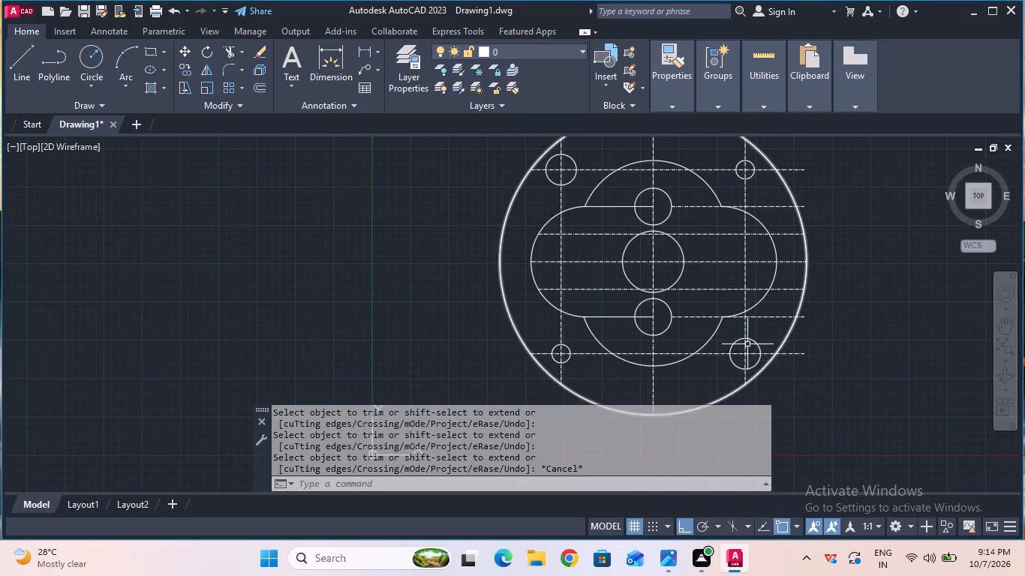
Extend the horizontal centre lines on the right of the upper and lower middle holes inward into those holes.
left_click(241, 49)
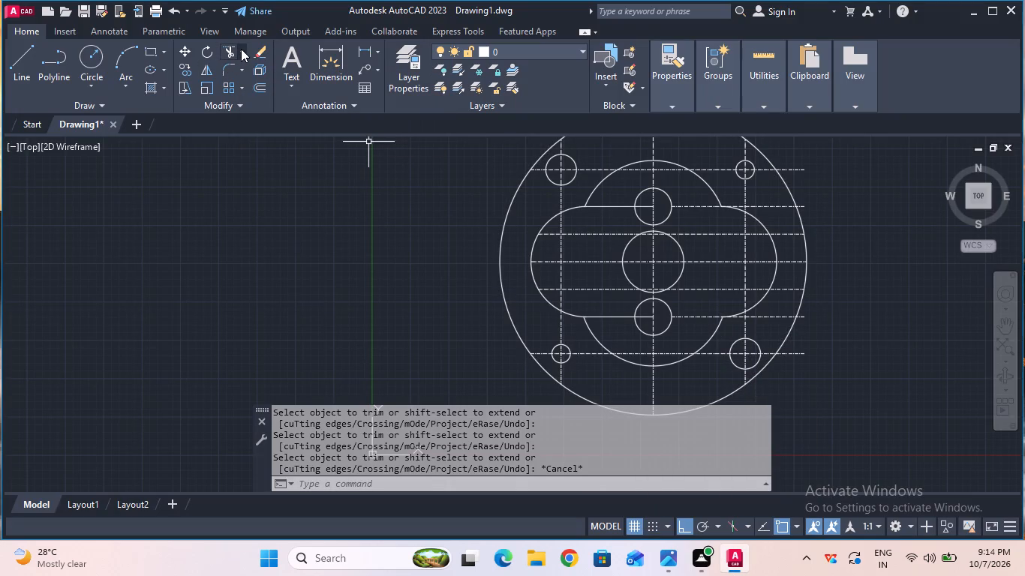
left_click(267, 106)
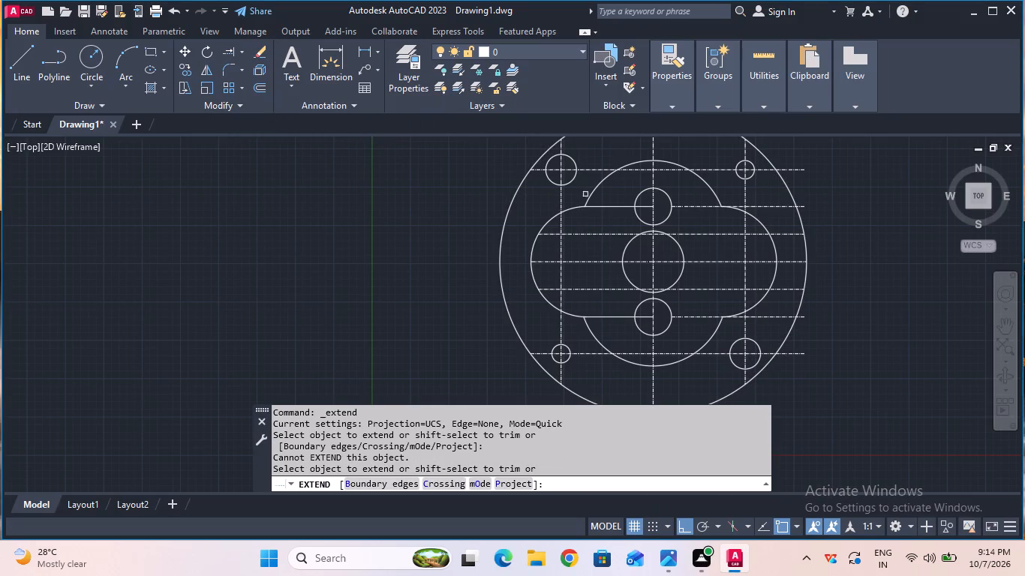
double_click(680, 208)
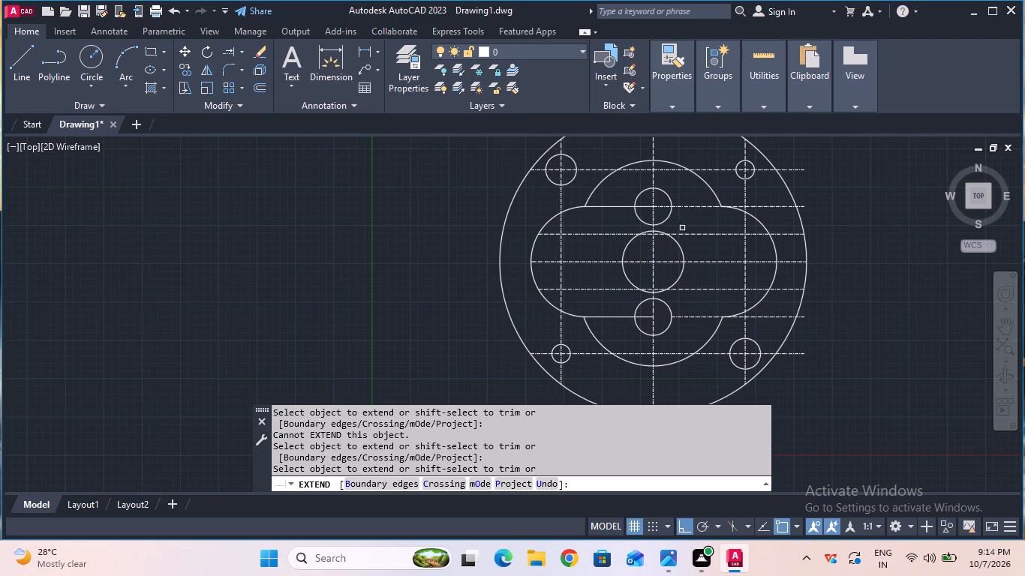
left_click(681, 316)
key("Escape")
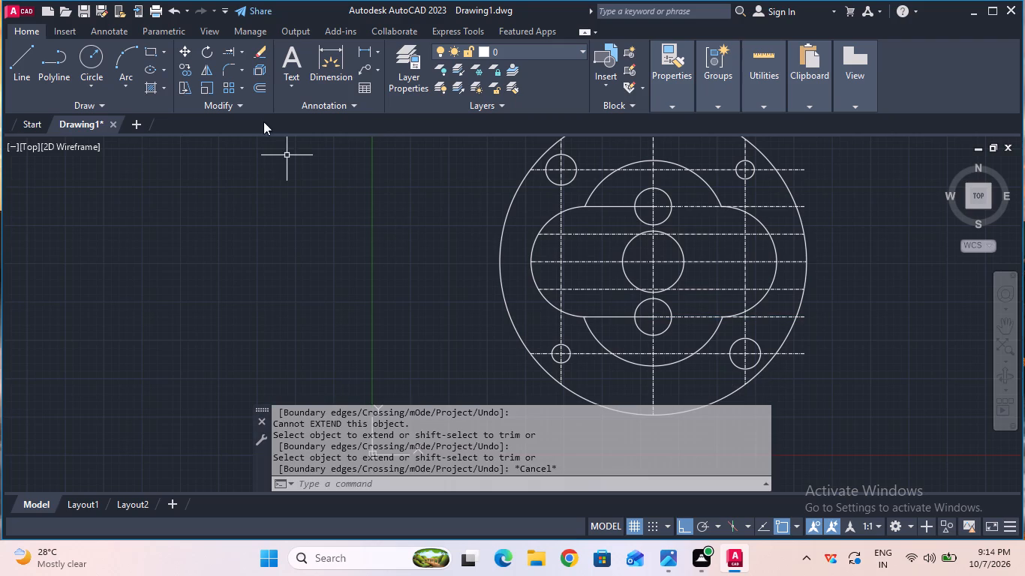
Trim the right-hand ends of the horizontal centre lines through the corner holes and middle holes where they overhang the outer circle.
left_click(239, 49)
left_click(245, 70)
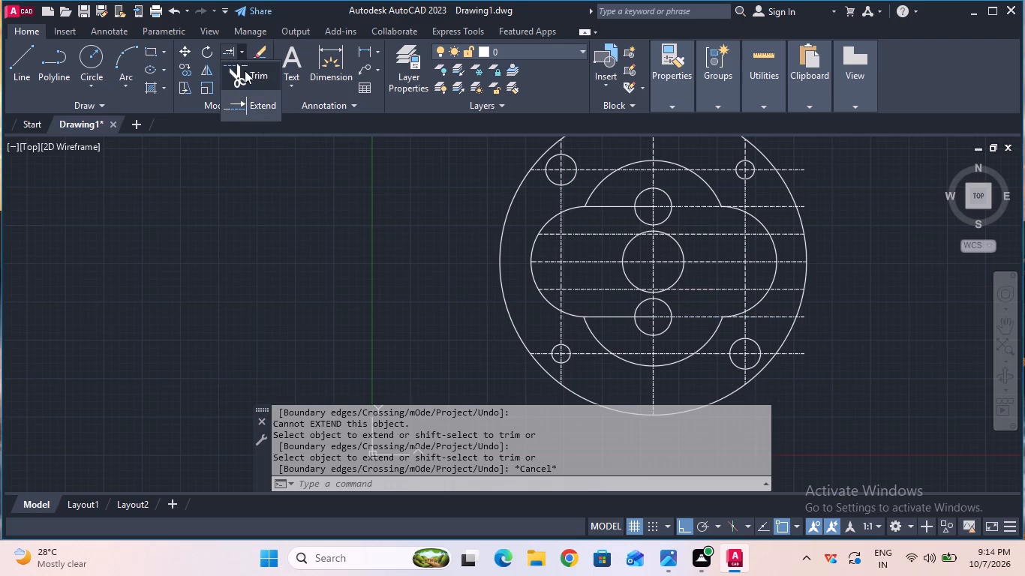
left_click(801, 168)
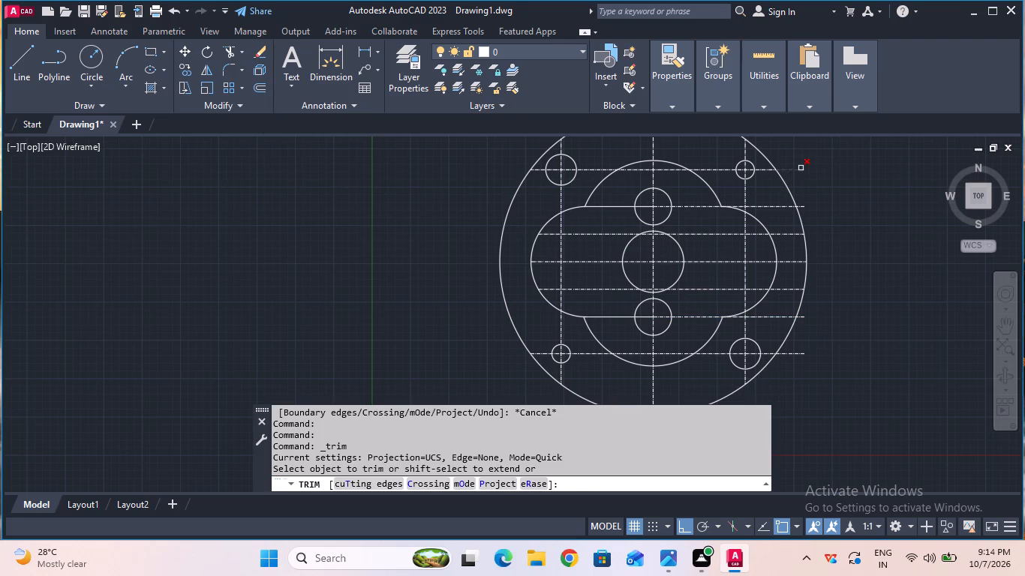
left_click(804, 205)
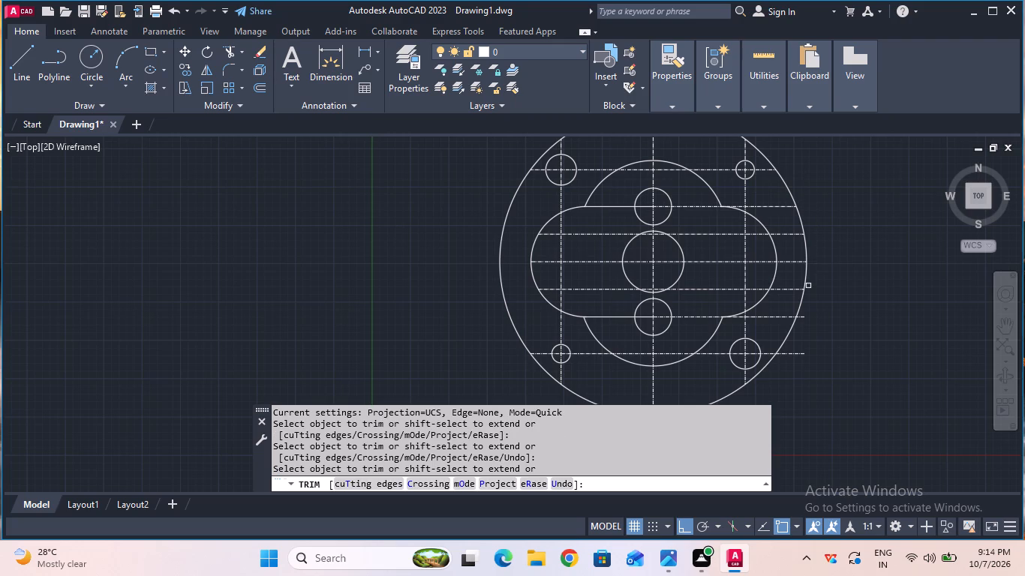
left_click(801, 316)
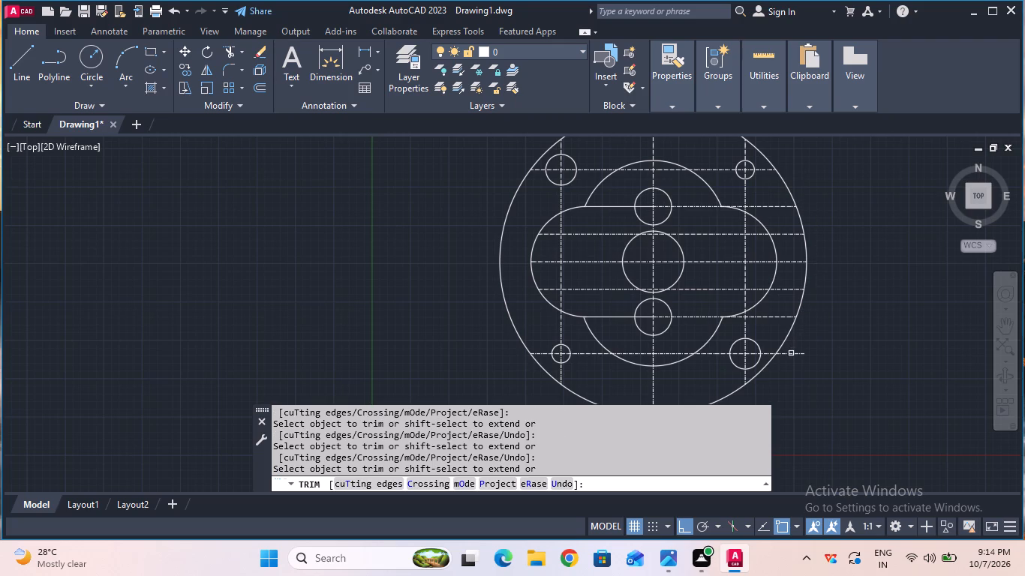
left_click(791, 353)
key("Escape")
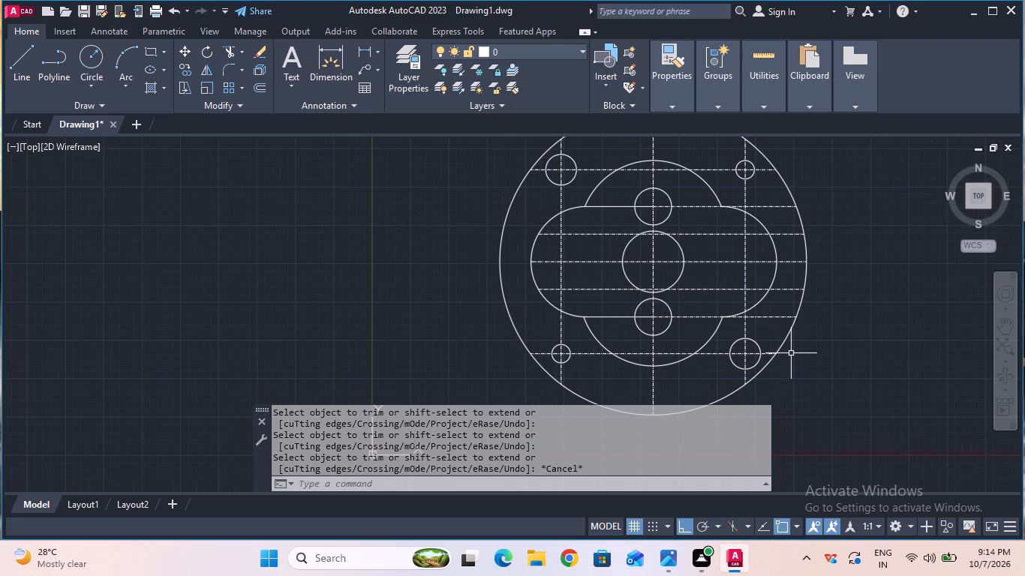
Select the entire plate drawing and apply Join to all its circles, arcs and centre lines.
scroll(791, 353, "down", 1)
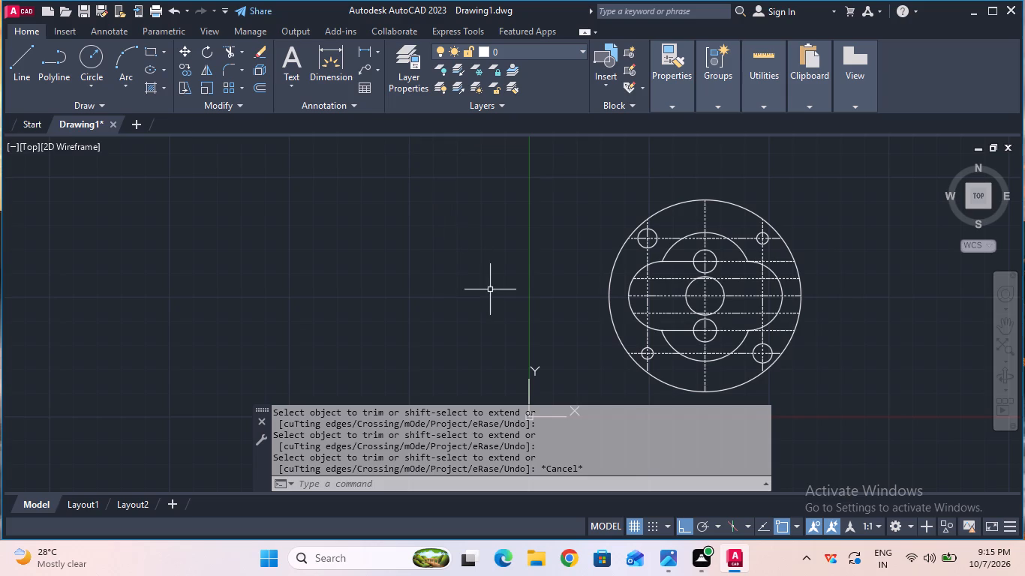
left_click(563, 159)
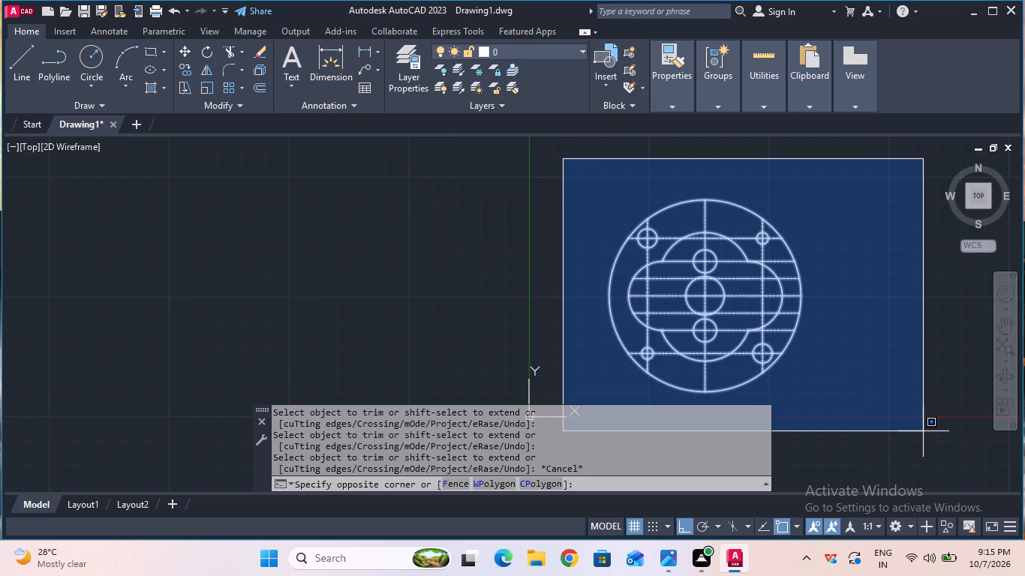
left_click(923, 431)
type("joi")
key("n")
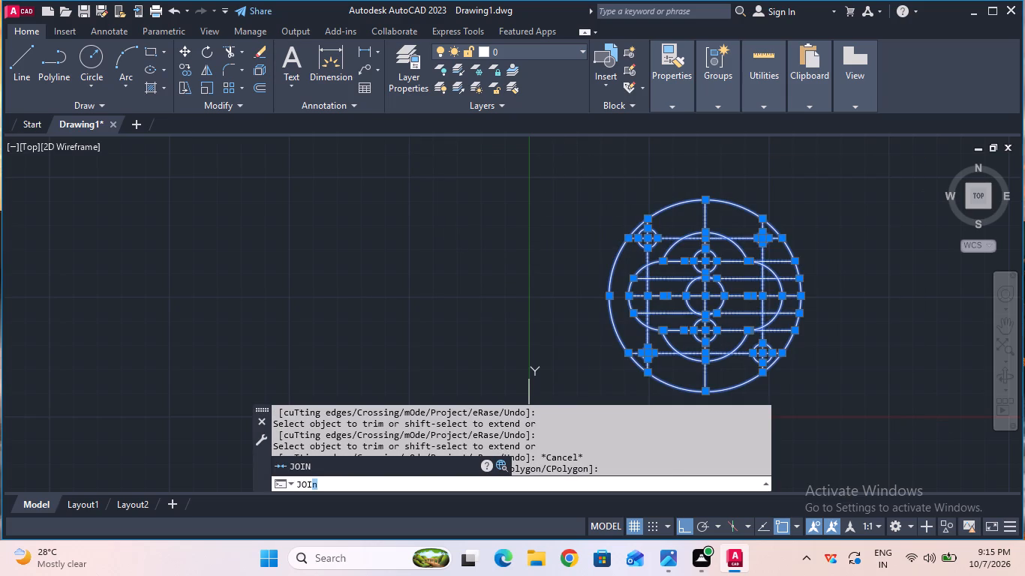
key("Return")
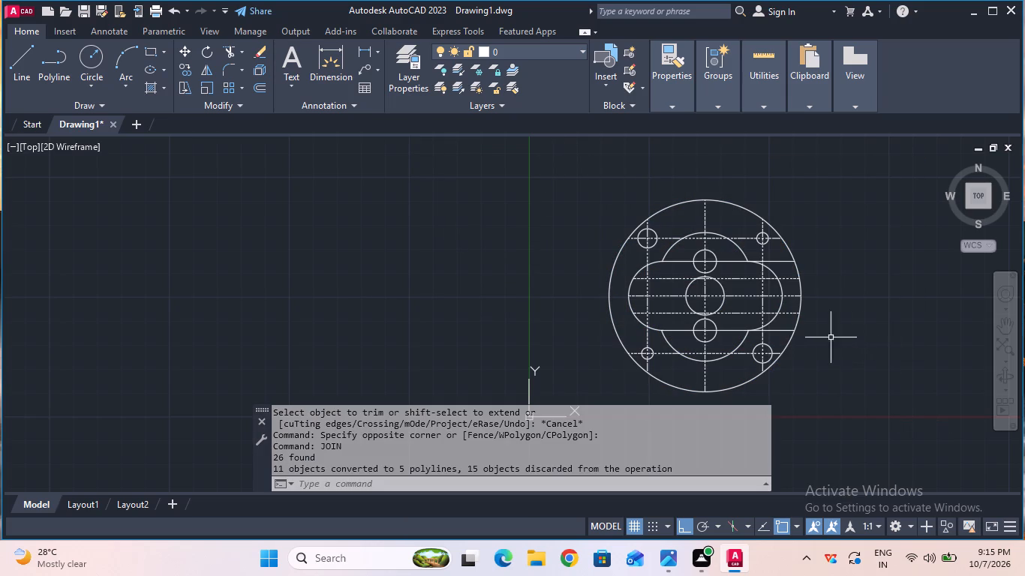
Trim the solid horizontal lines running from inside the upper and lower middle holes to the right ends of the 24 mm radius arcs.
scroll(811, 340, "up", 2)
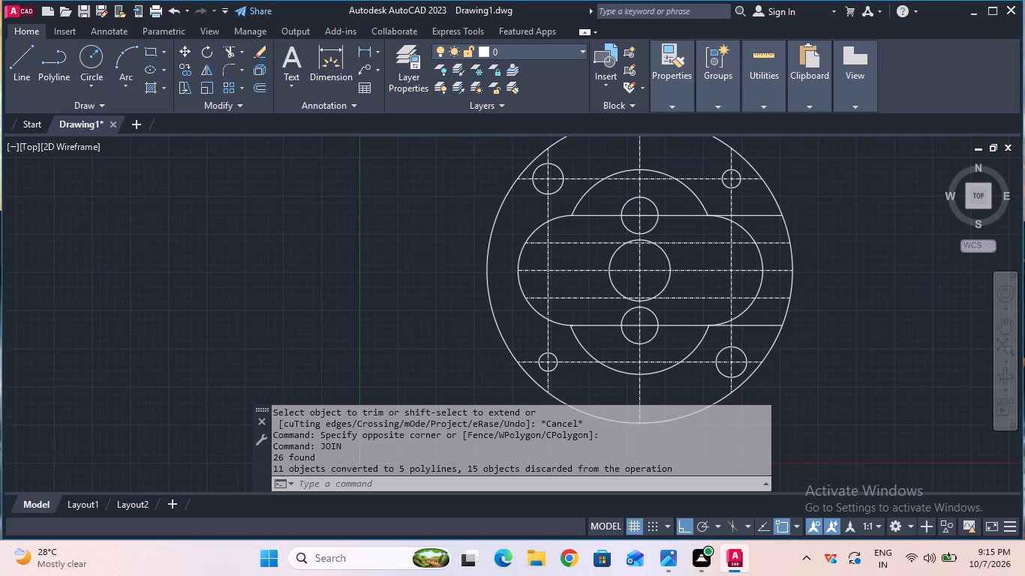
scroll(811, 340, "down", 1)
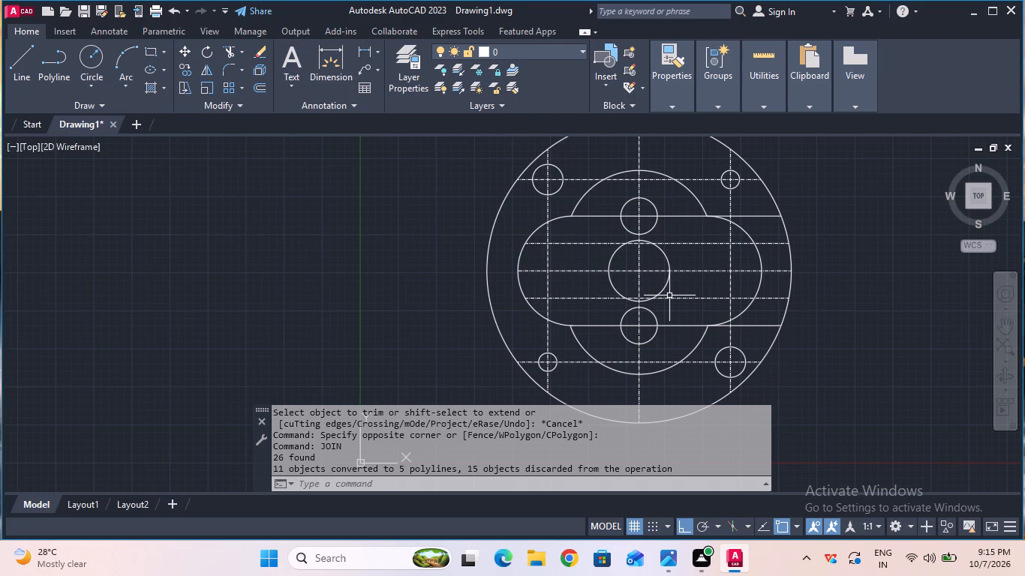
scroll(669, 295, "up", 1)
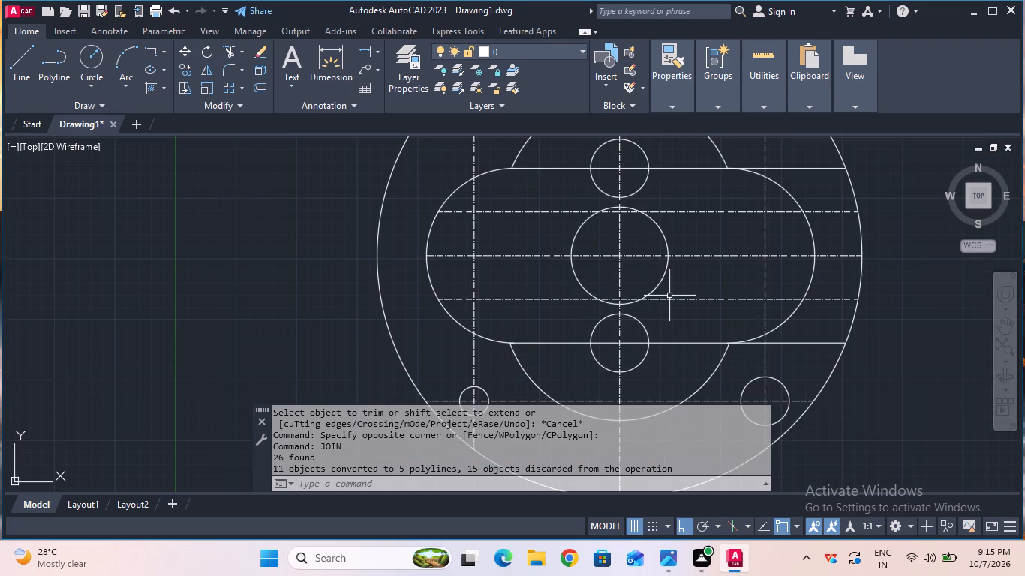
scroll(646, 303, "down", 1)
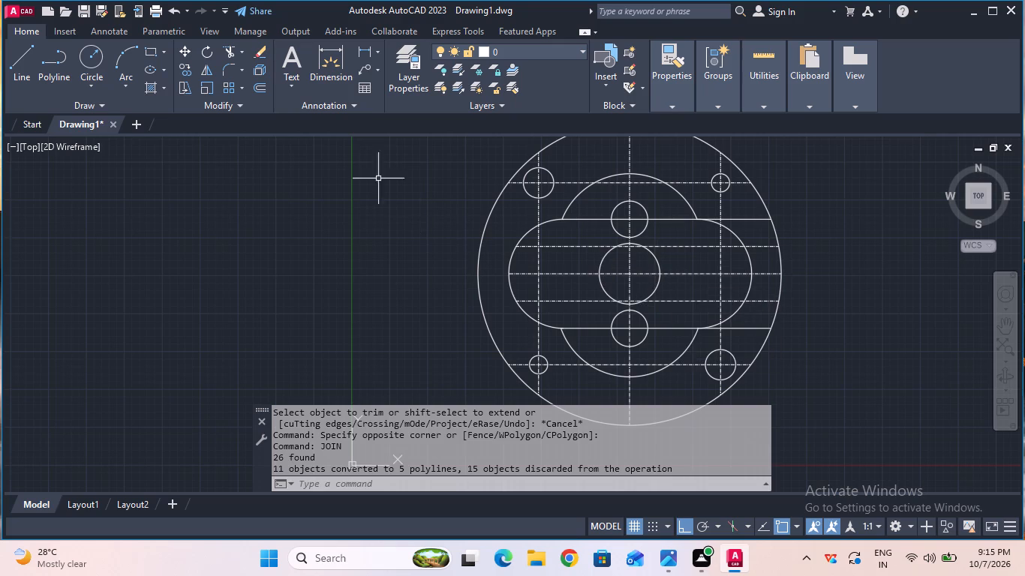
left_click(234, 53)
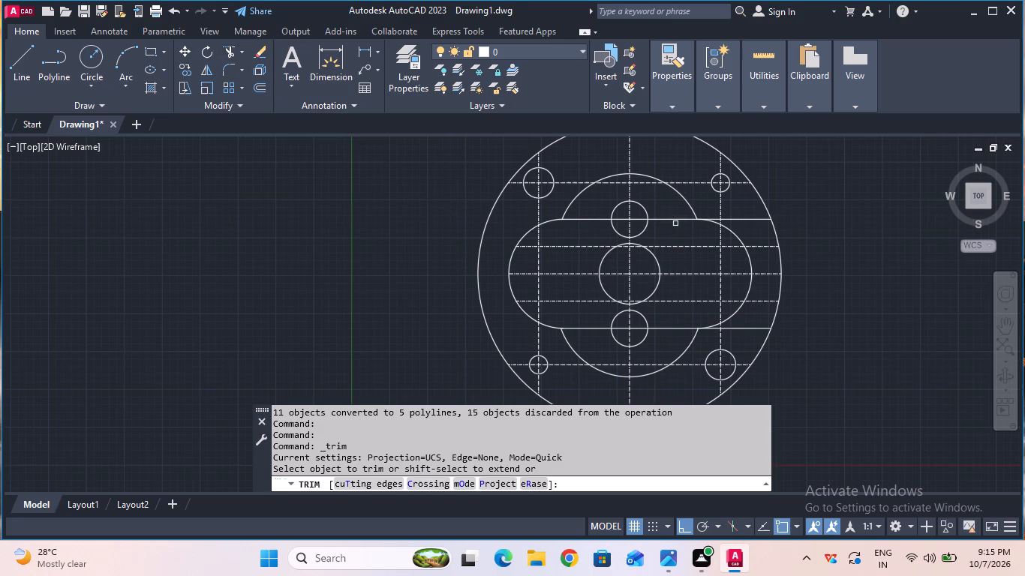
left_click_drag(671, 214, 671, 226)
left_click(636, 220)
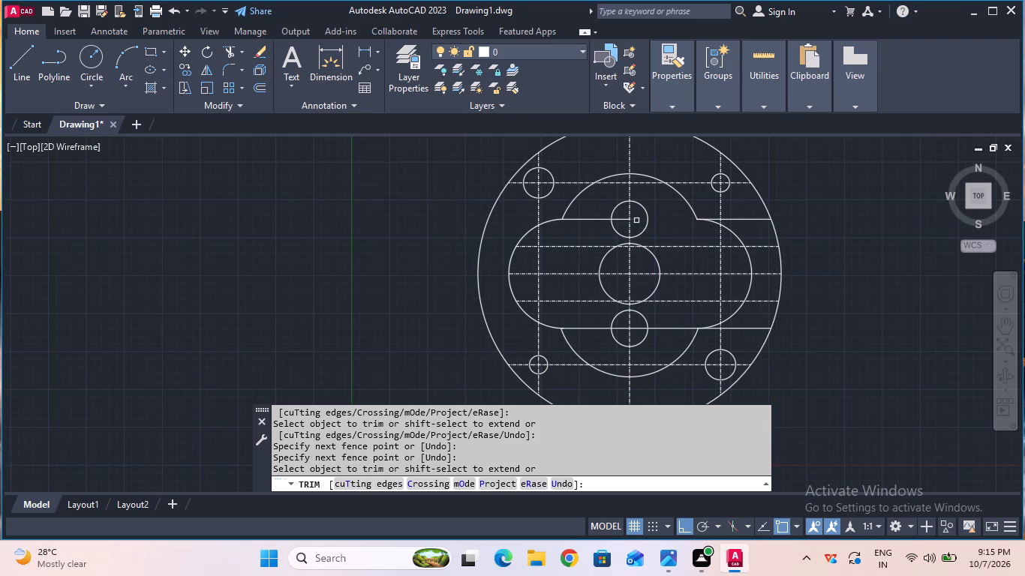
left_click(637, 329)
left_click(652, 329)
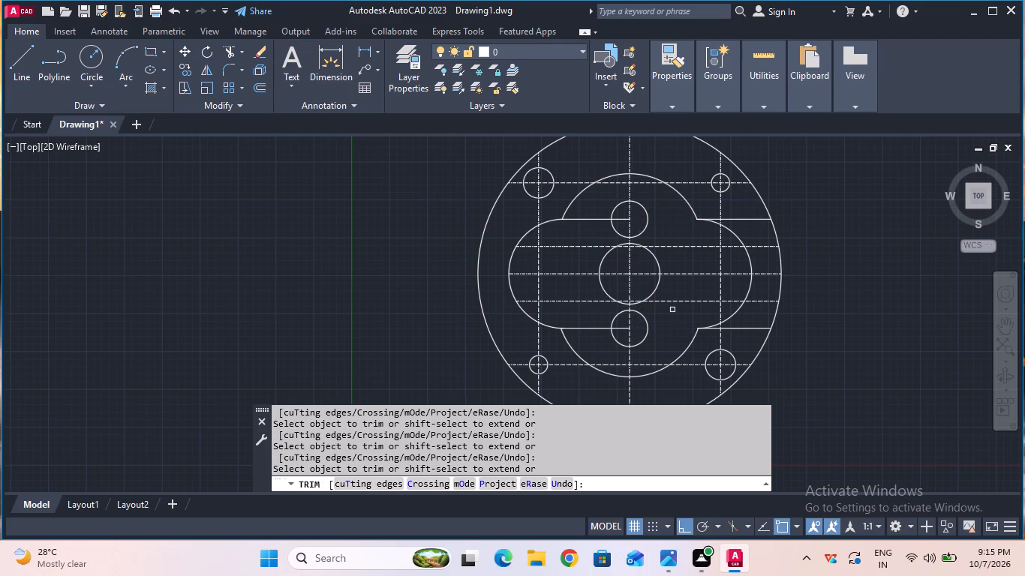
Trim the remaining solid horizontal lines between the right ends of the upper and lower 24 mm radius arcs and the outer circle.
left_click(741, 221)
left_click(712, 218)
left_click(742, 329)
scroll(714, 332, "up", 1)
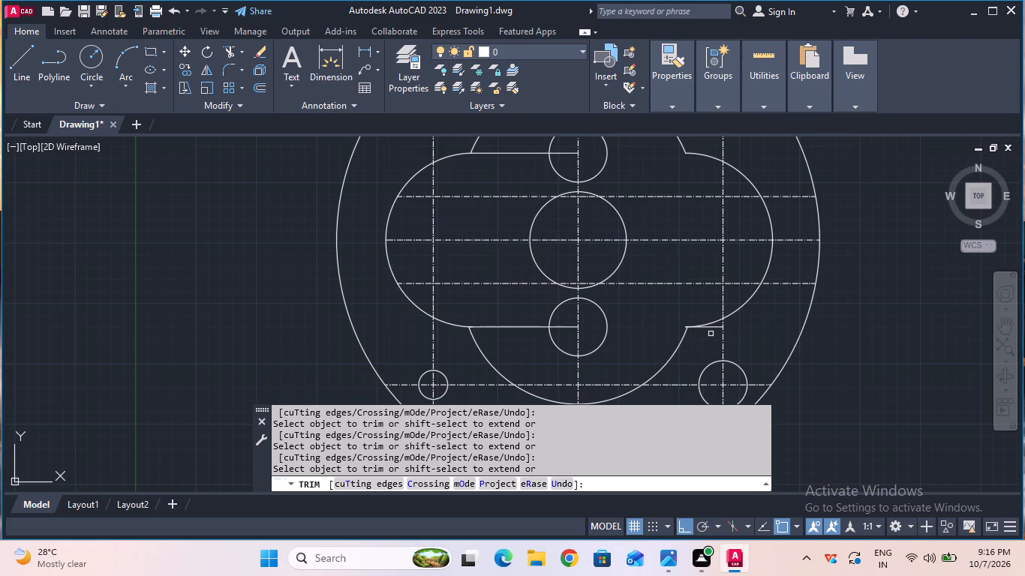
left_click(711, 328)
scroll(711, 328, "down", 1)
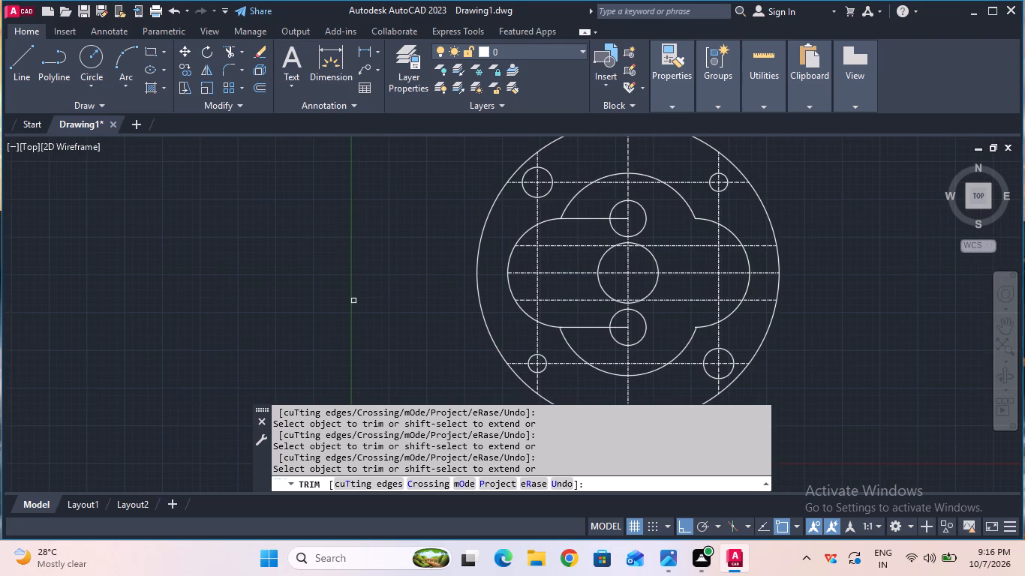
key("Escape")
Add a horizontal linear dimension between the centres of the two upper corner holes, placed above the plate.
scroll(577, 293, "down", 1)
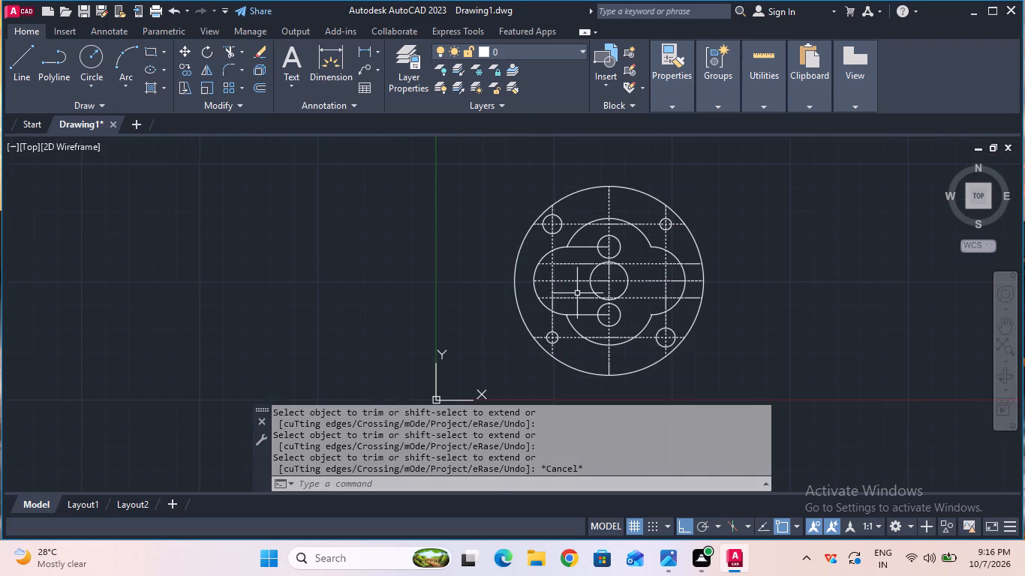
left_click(367, 52)
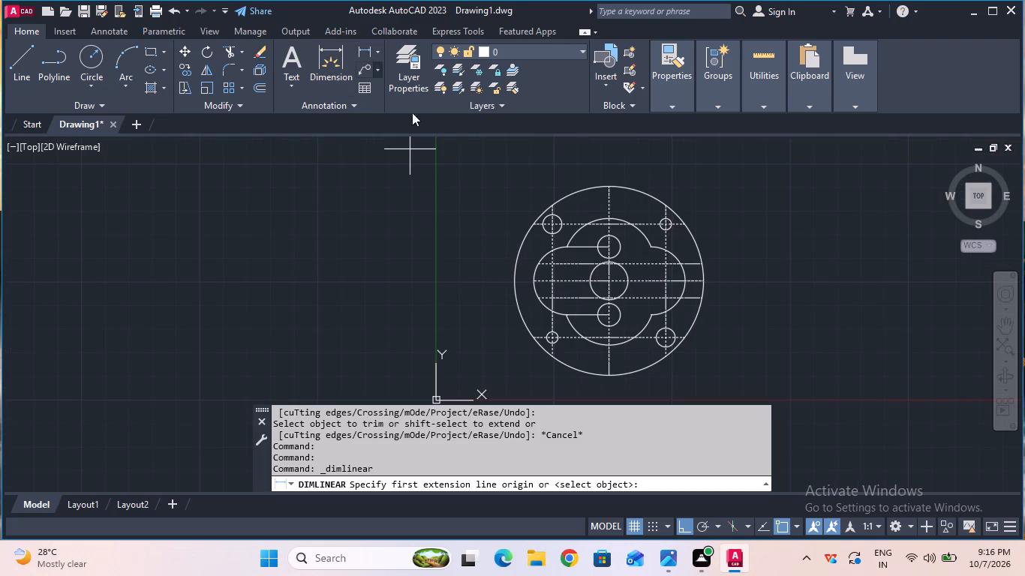
left_click(552, 222)
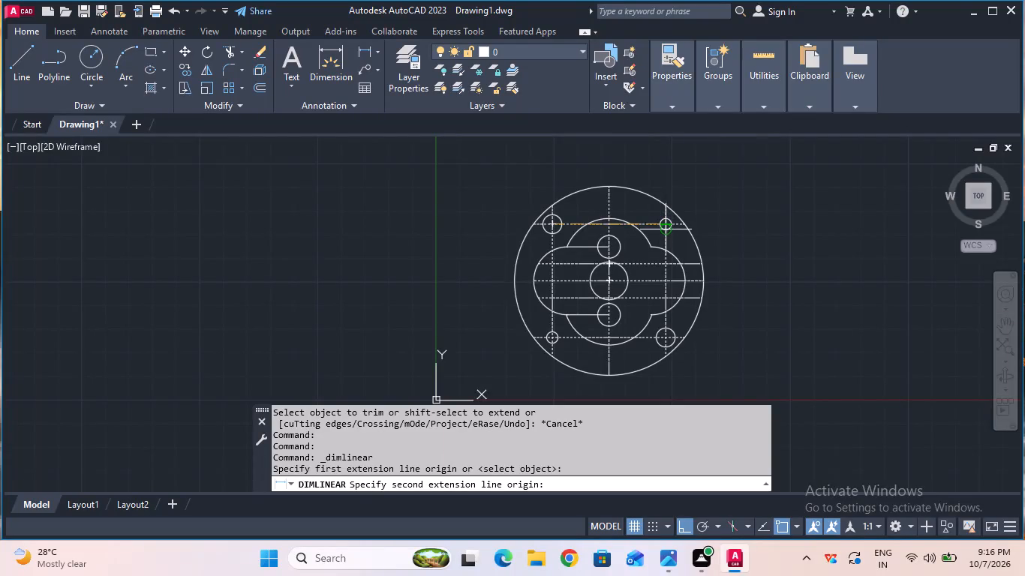
left_click(666, 223)
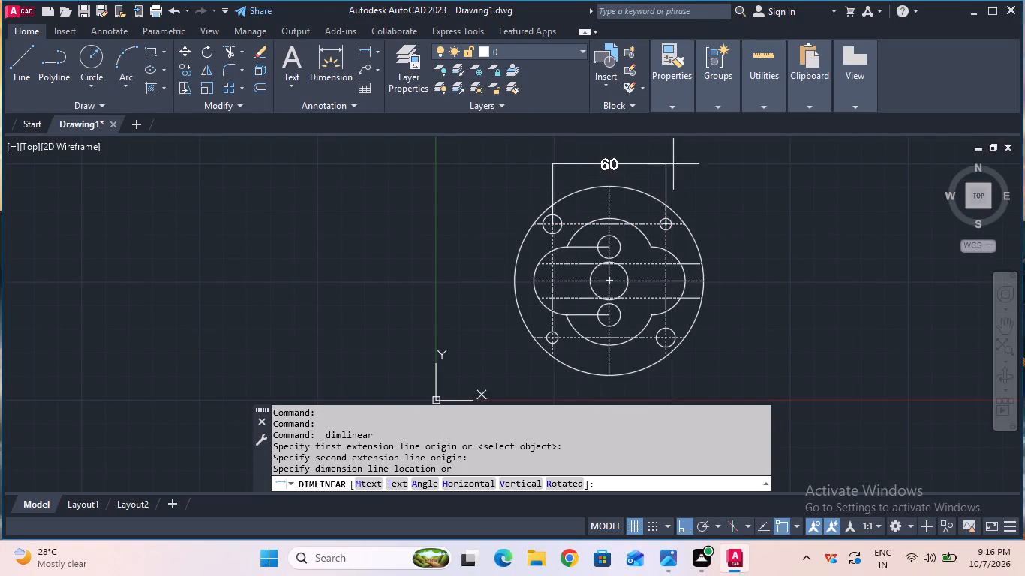
left_click(673, 152)
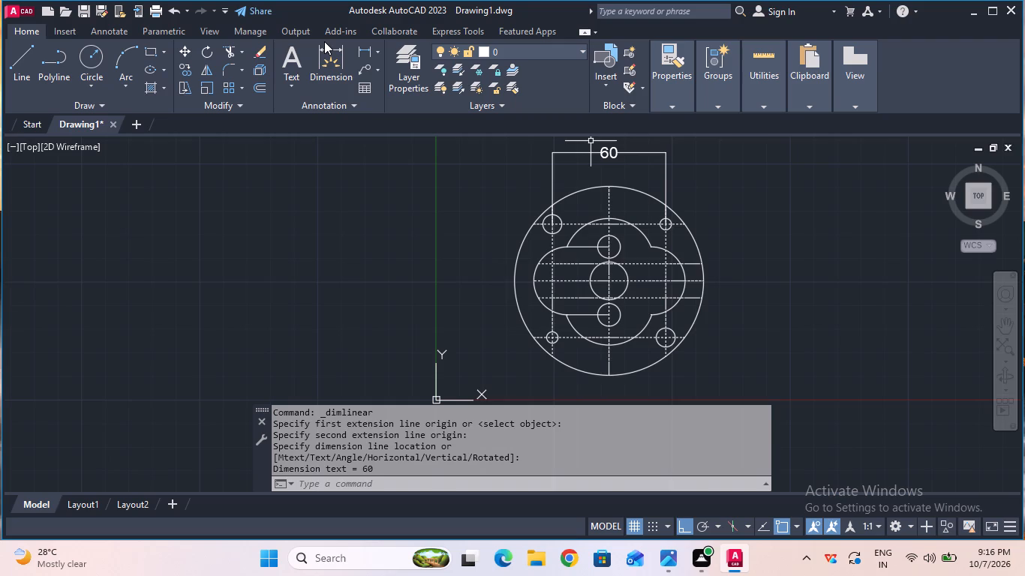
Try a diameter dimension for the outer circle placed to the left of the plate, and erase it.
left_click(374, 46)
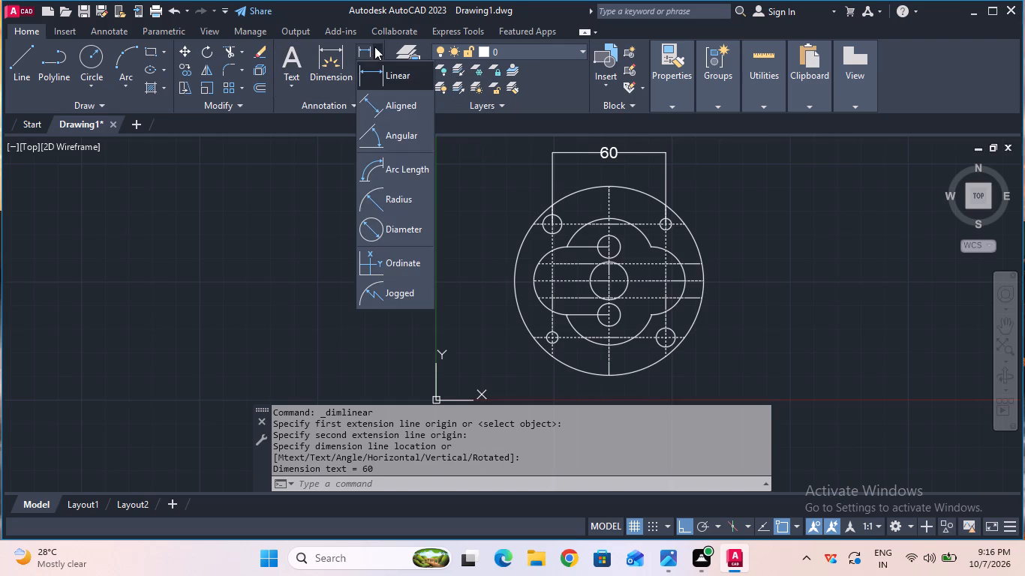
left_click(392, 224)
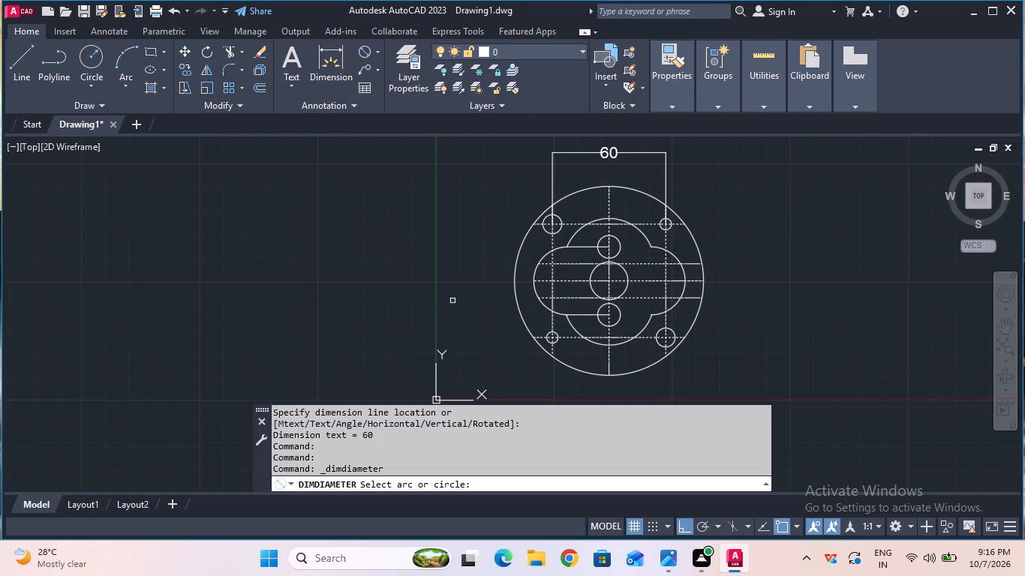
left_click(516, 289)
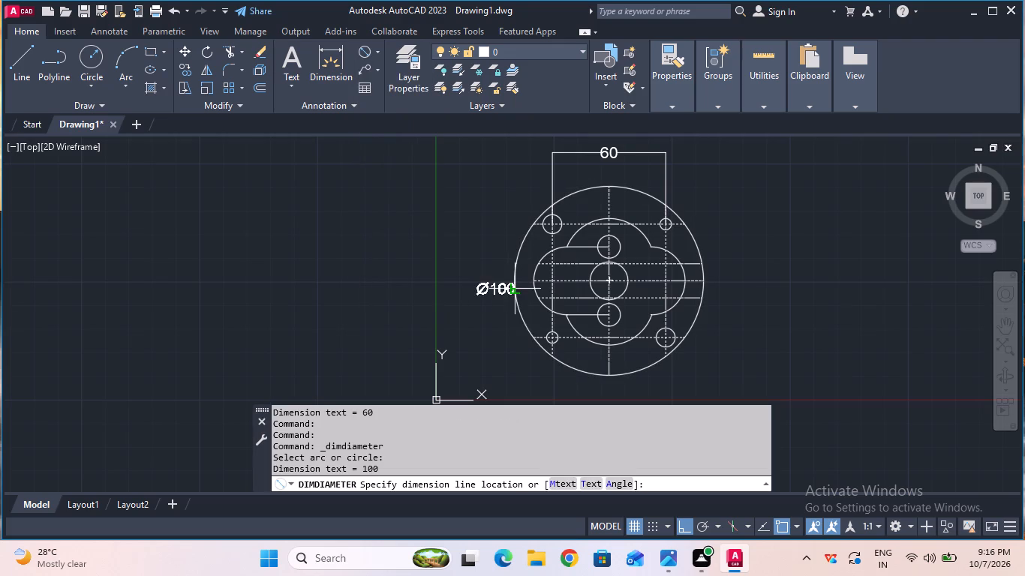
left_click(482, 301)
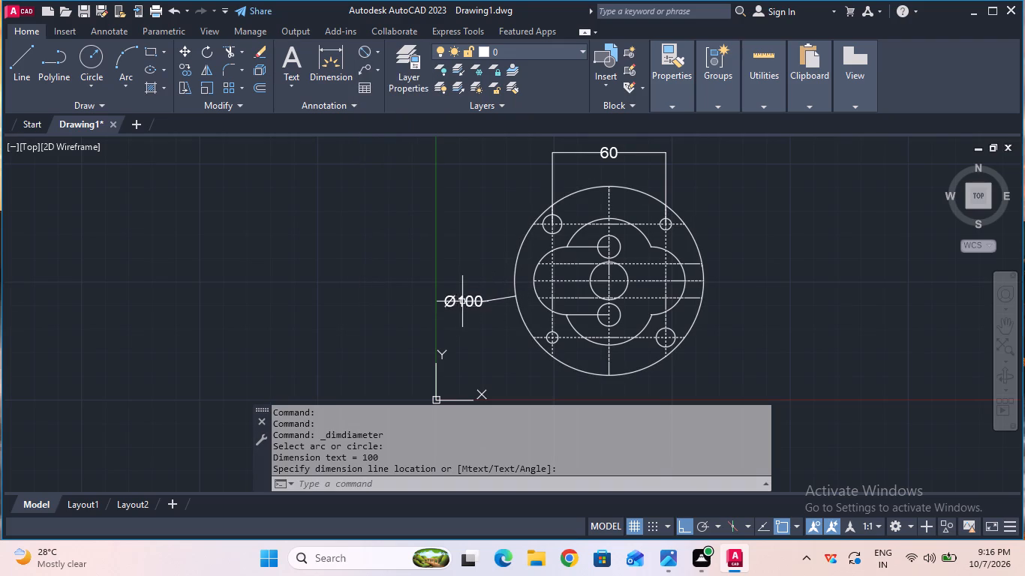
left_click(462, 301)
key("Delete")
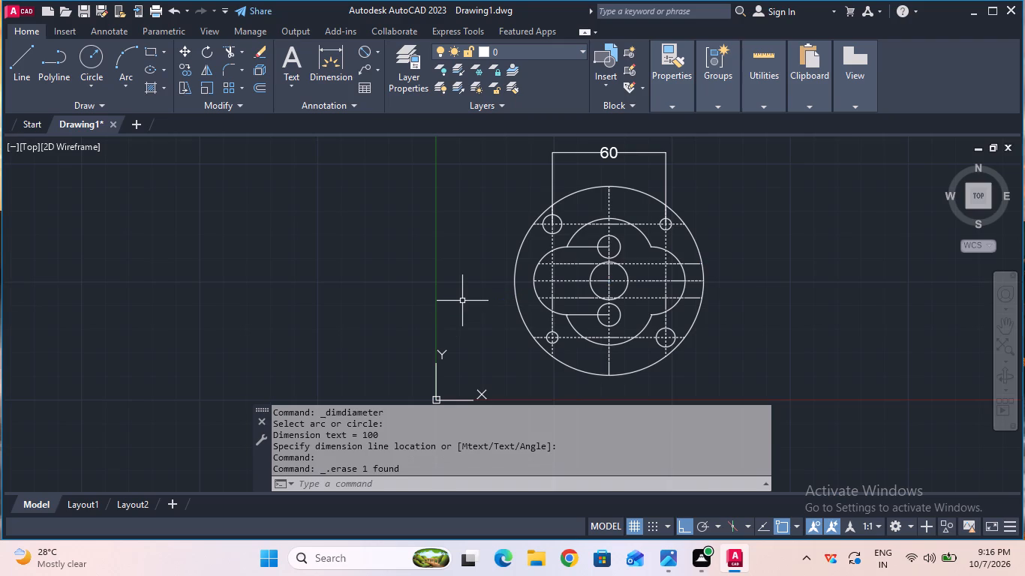
Add a diameter dimension to the outer circle, with its text outside the plate to the lower right.
left_click(362, 57)
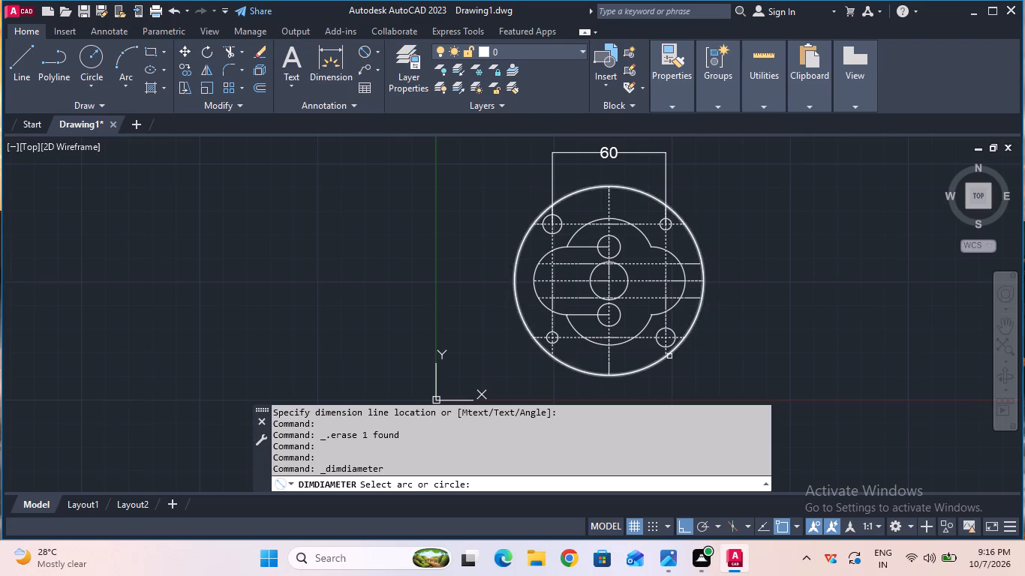
left_click(692, 321)
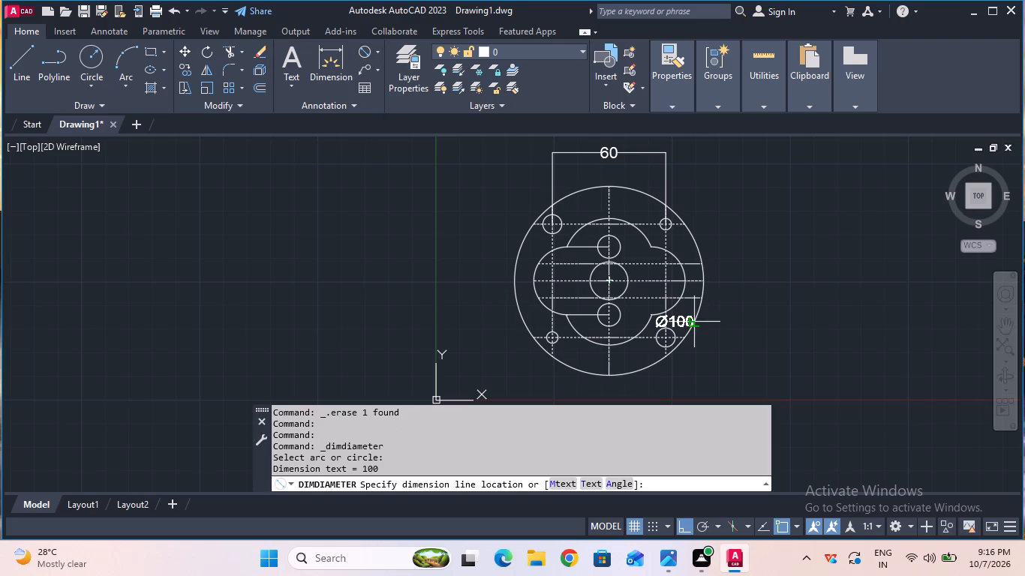
left_click(778, 333)
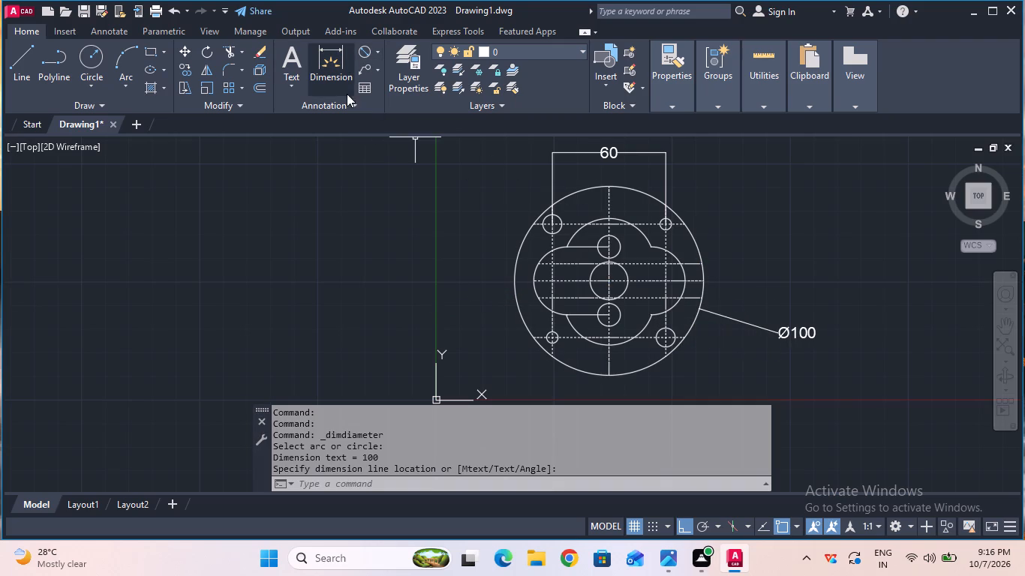
Add a vertical linear dimension between the top and bottom points of the outer circle, placed to the right of the plate.
left_click(376, 48)
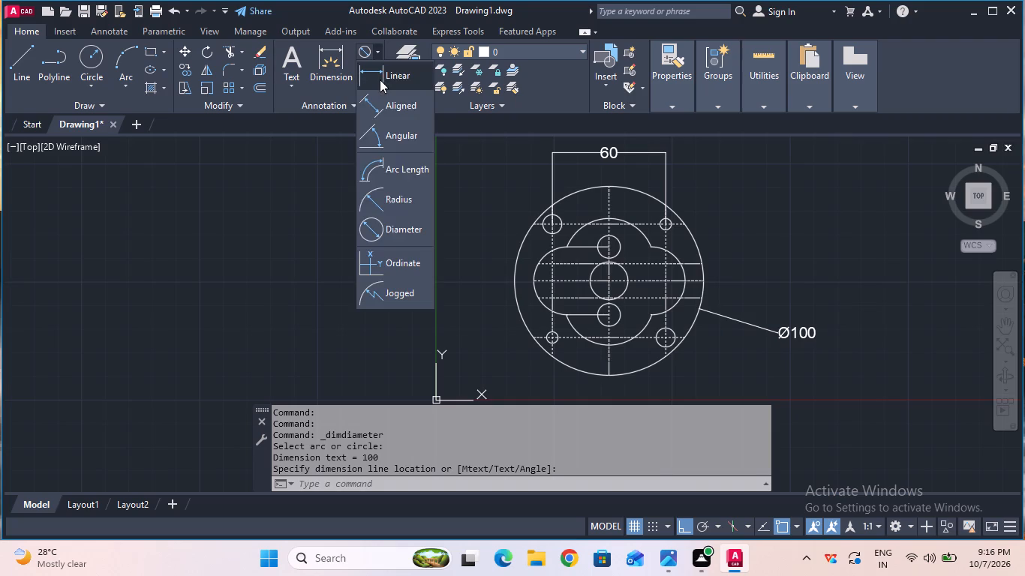
left_click(380, 79)
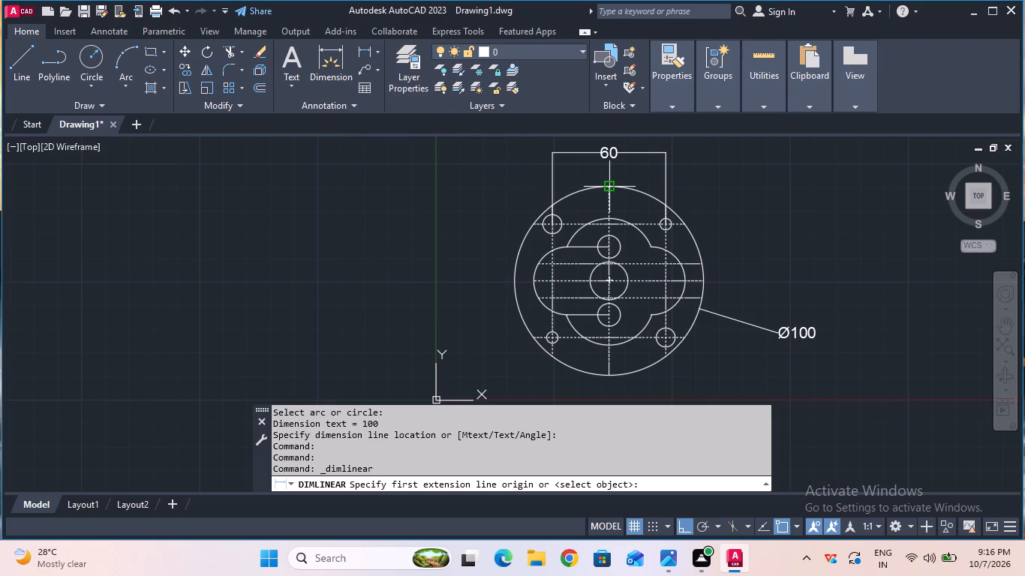
left_click(609, 184)
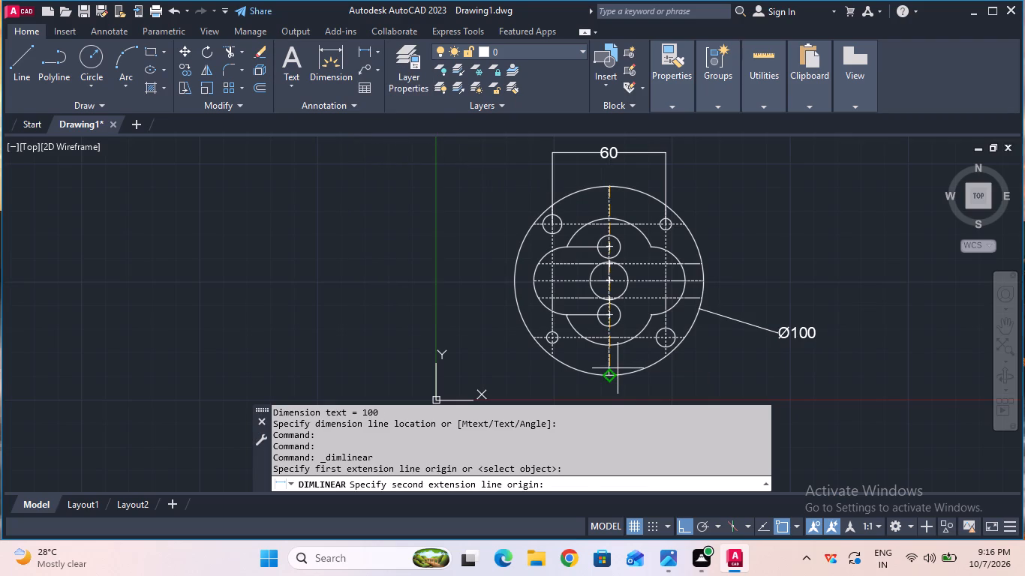
left_click(611, 376)
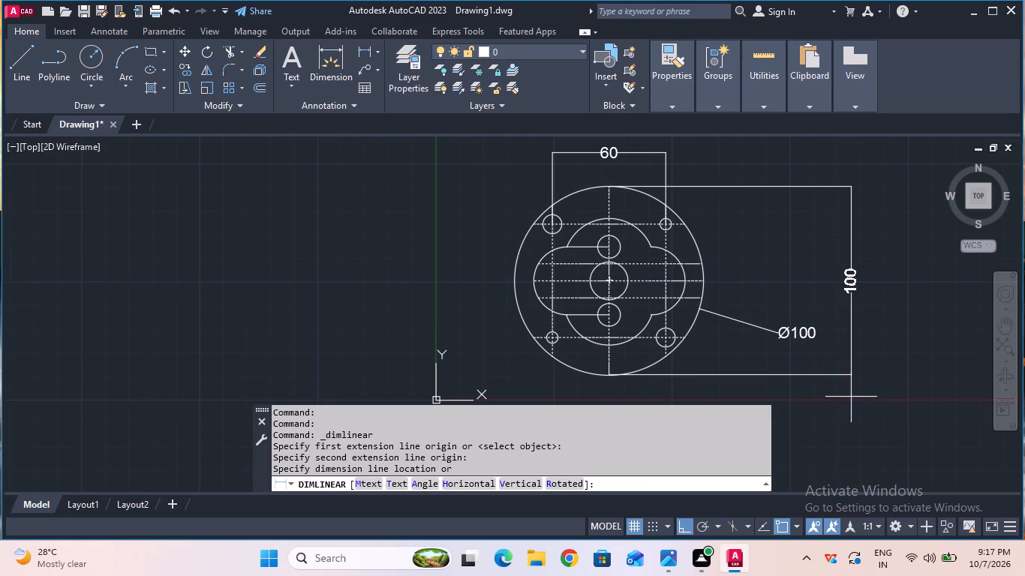
left_click(851, 397)
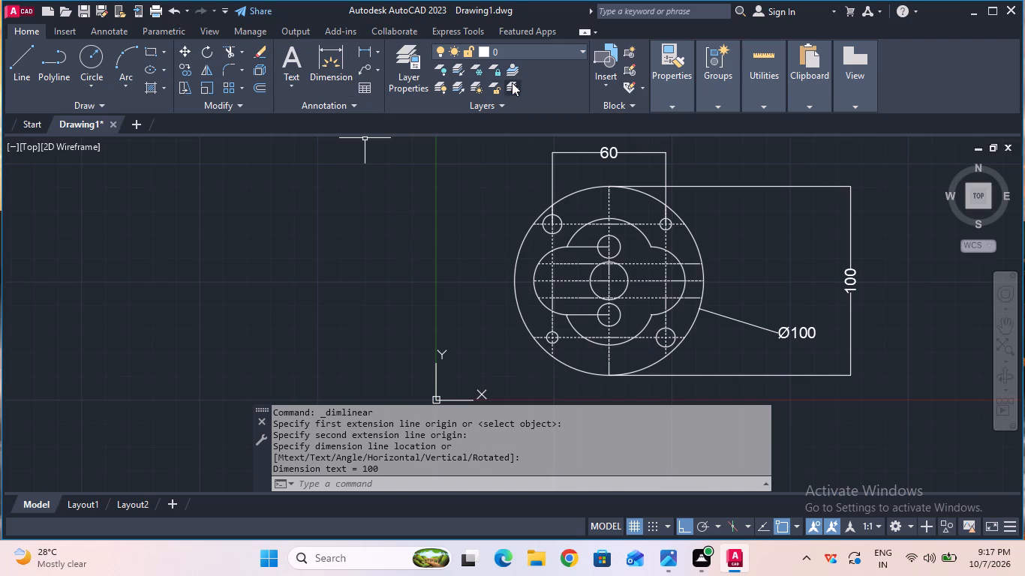
Add a radius dimension to the upper arc of the inner lobed outline, with its text outside the plate to the upper right.
left_click(377, 53)
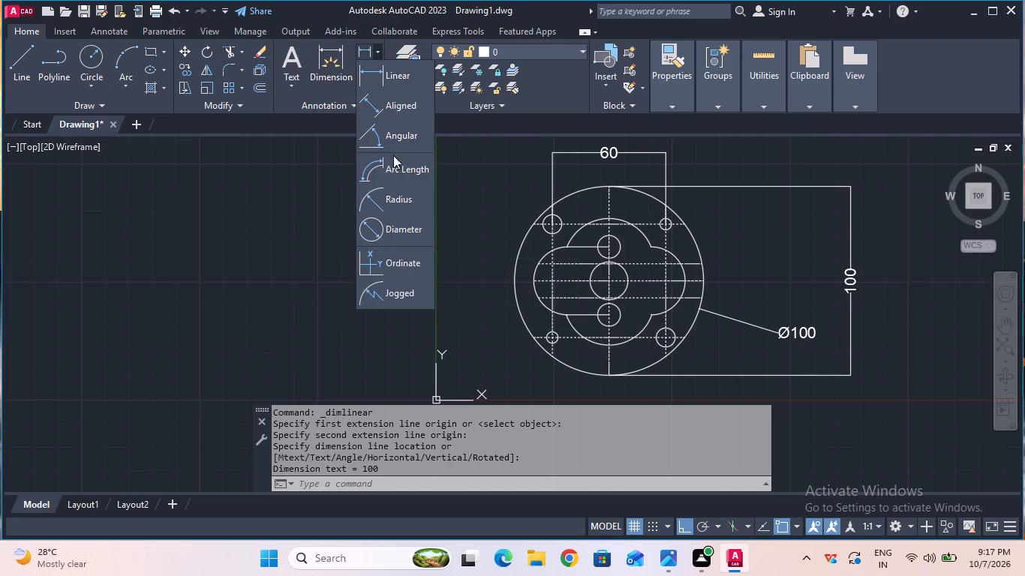
left_click(395, 193)
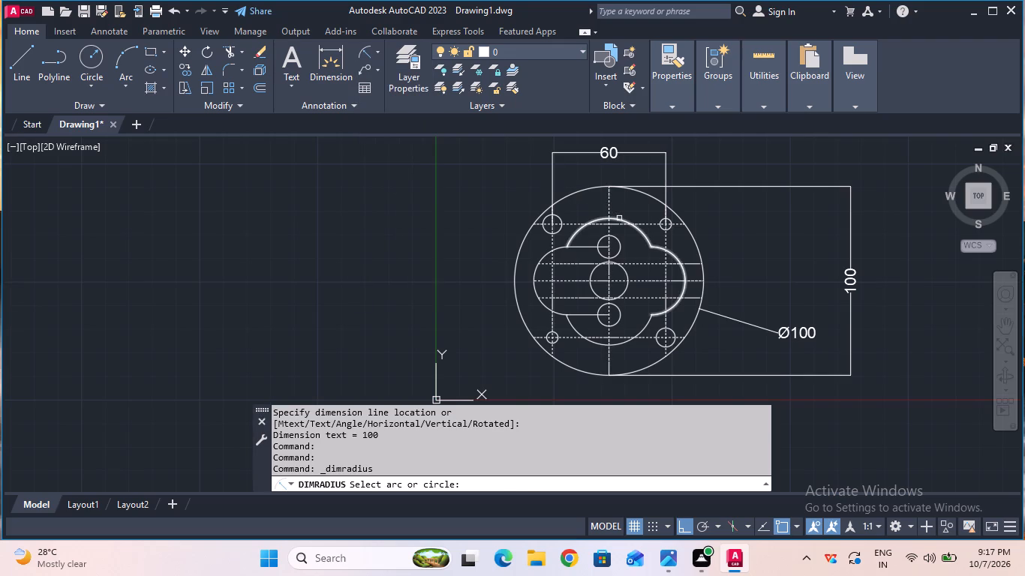
left_click(619, 219)
left_click(685, 173)
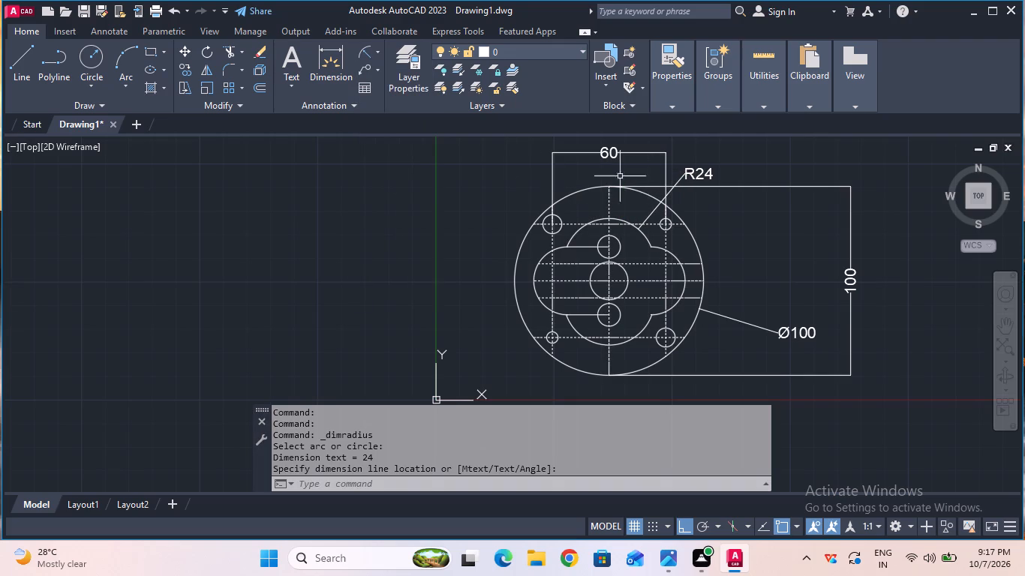
Add radius dimensions to the left and right side arcs of the inner lobed outline, with their texts outside the plate.
left_click(367, 57)
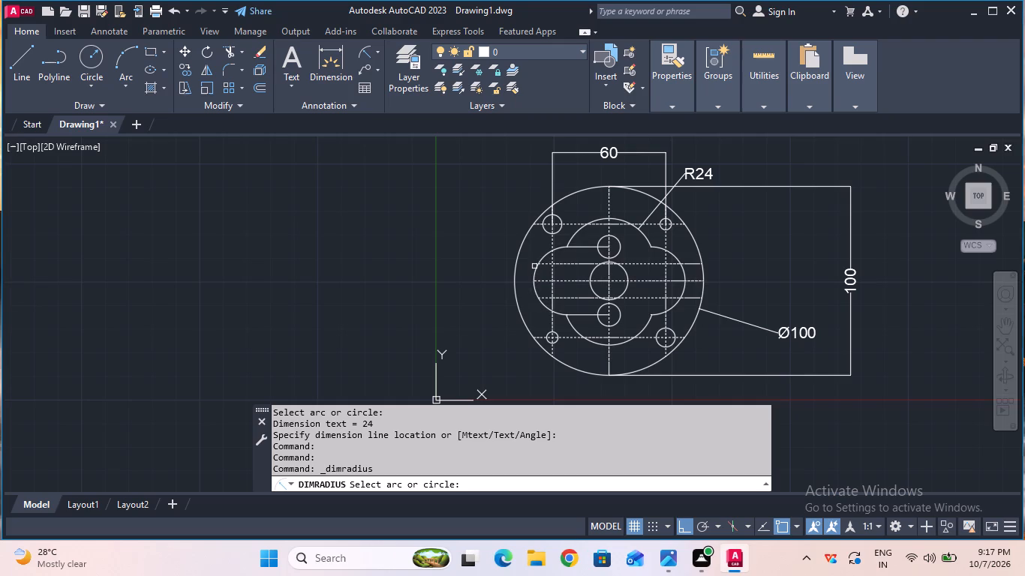
left_click(534, 274)
left_click(488, 269)
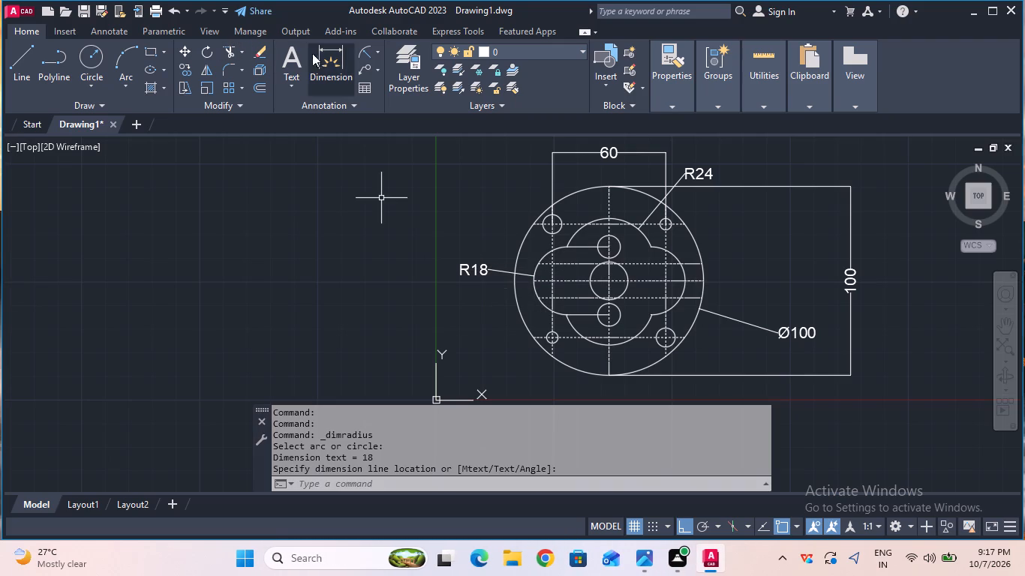
left_click(357, 49)
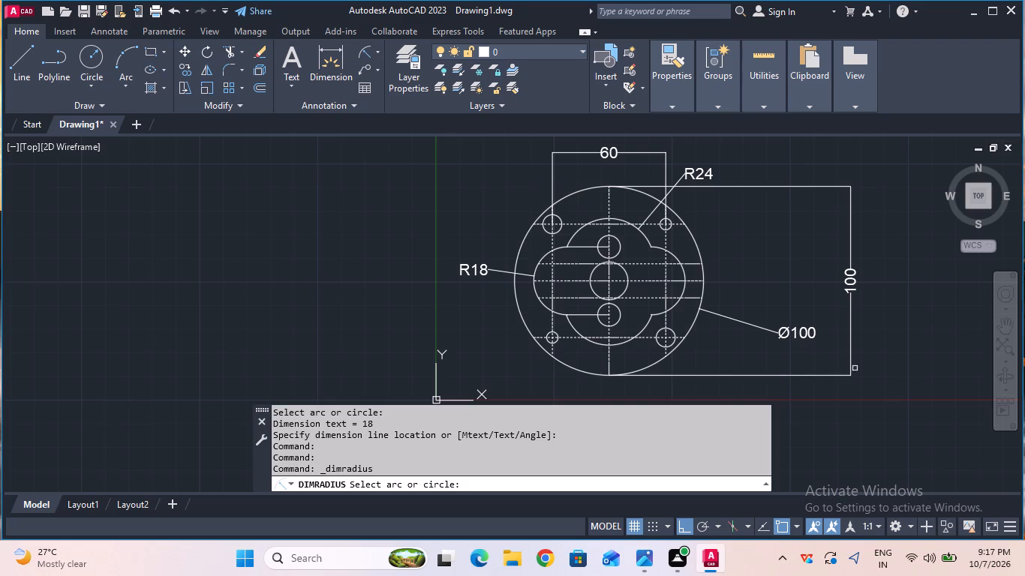
left_click(675, 253)
left_click(788, 238)
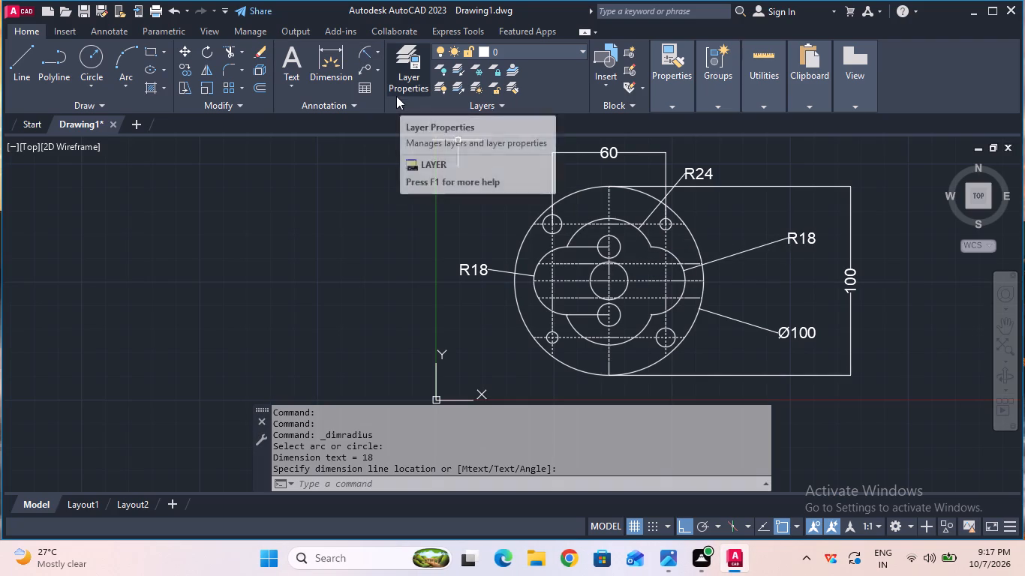
Add diameter dimensions to the lower-left and lower-right corner holes, with their texts outside the plate.
left_click(382, 45)
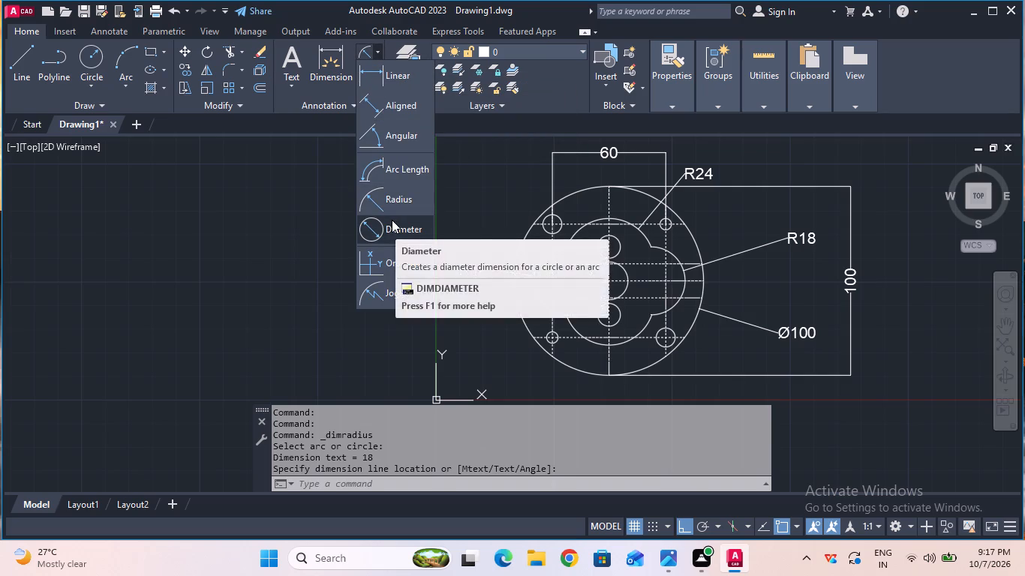
left_click(392, 220)
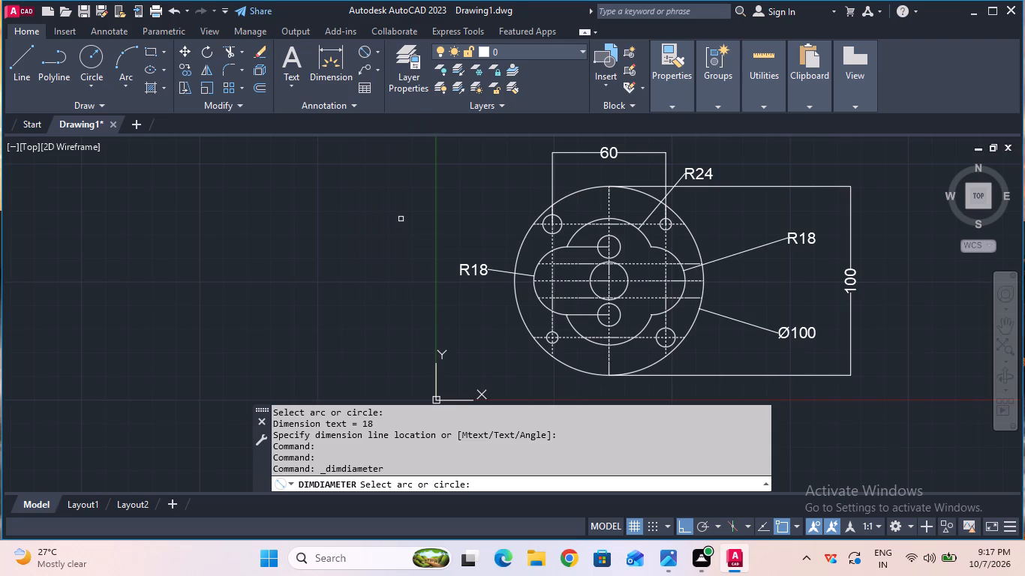
left_click(550, 340)
left_click(527, 372)
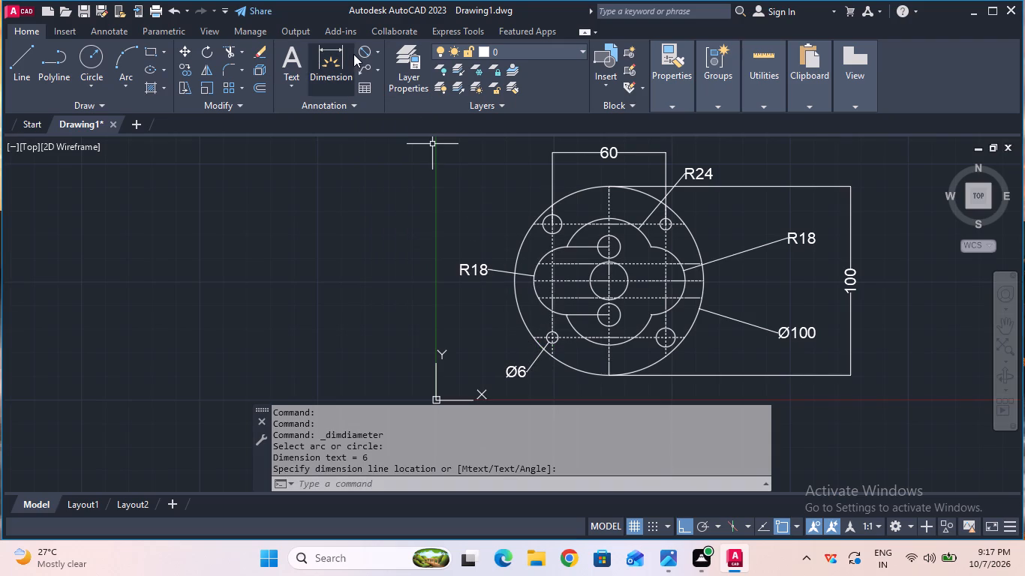
left_click(365, 46)
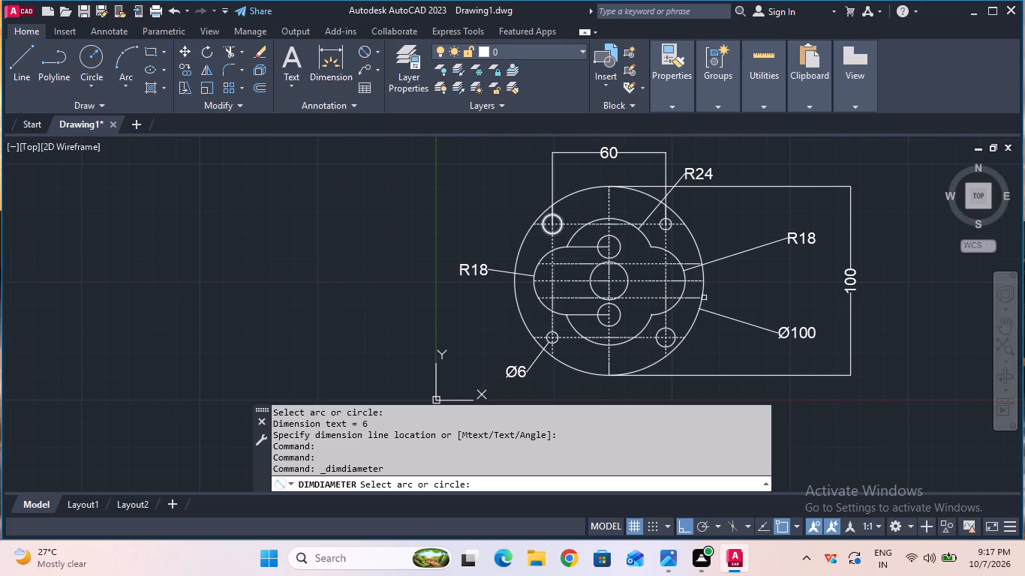
left_click(675, 334)
left_click(735, 342)
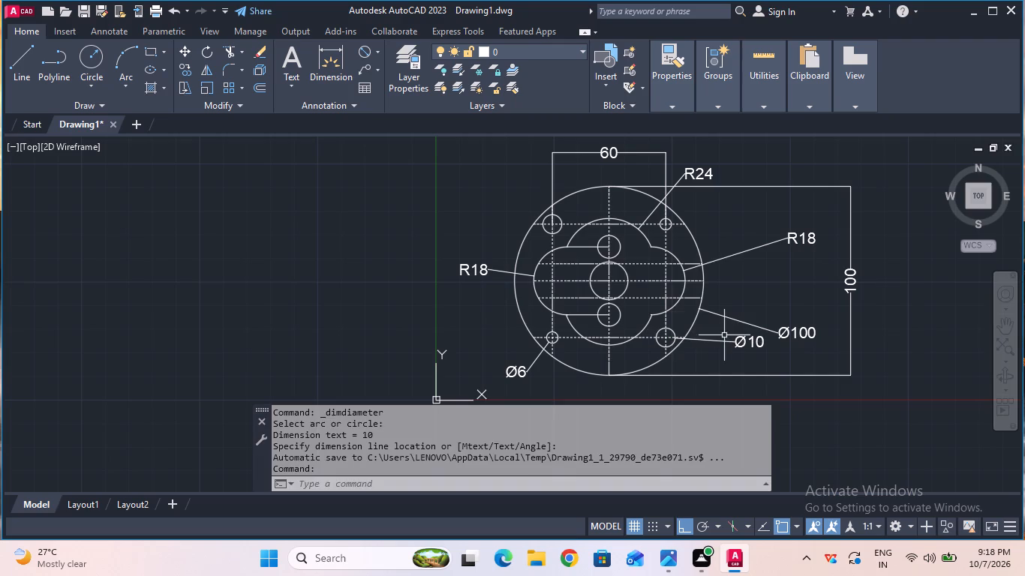
Add a diameter dimension to the lower middle hole, with its text outside the plate on the right.
left_click(363, 47)
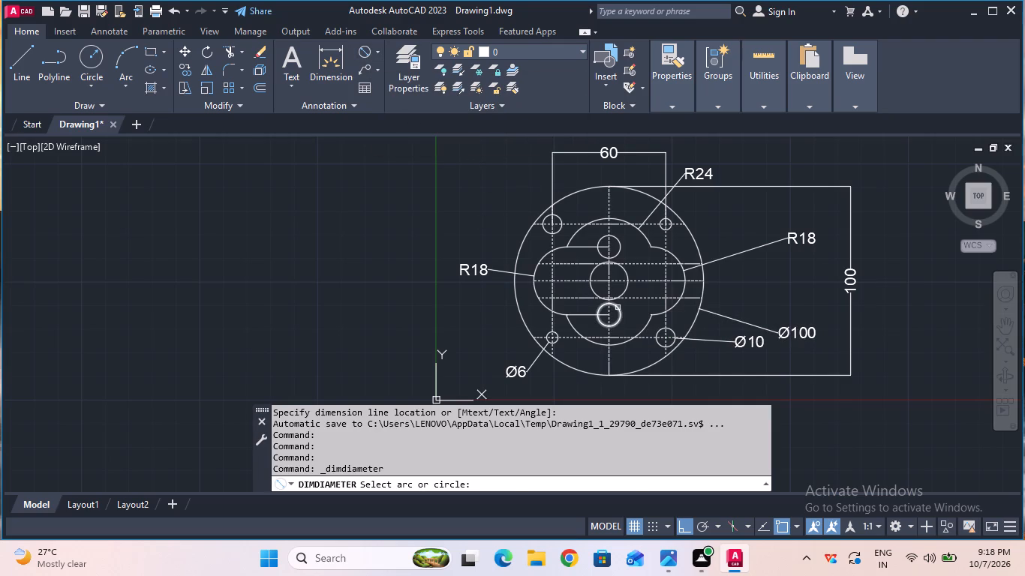
left_click(618, 307)
left_click(721, 297)
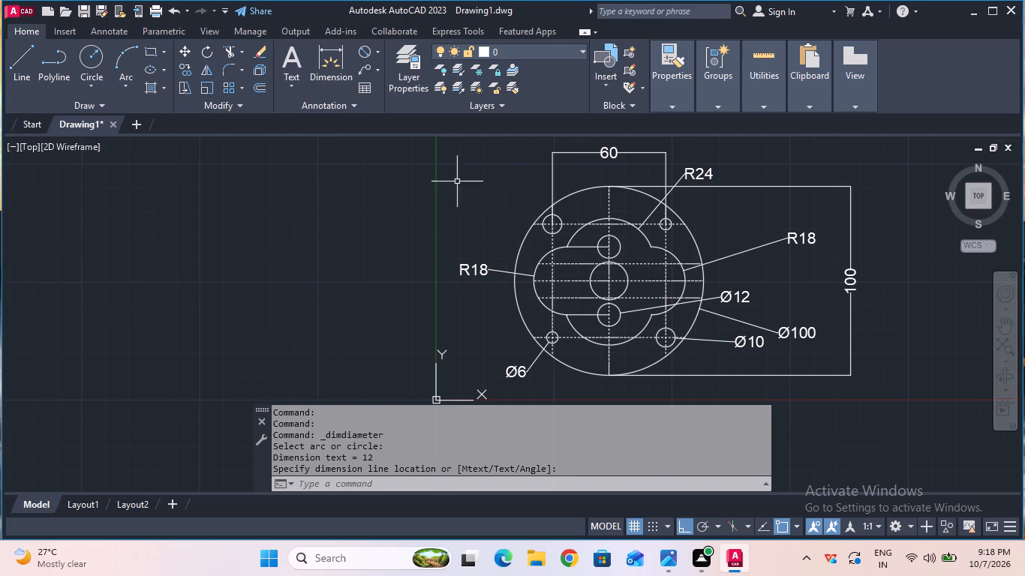
Add a vertical linear dimension between the left ends of the dashed lines above and below the horizontal centreline, placed left of the plate.
left_click(374, 56)
left_click(374, 85)
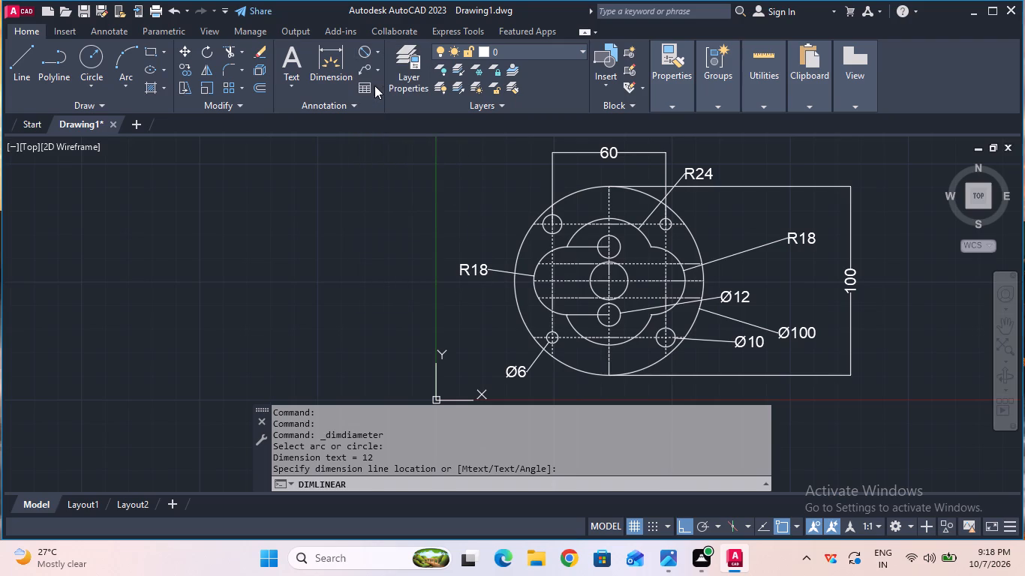
left_click(534, 266)
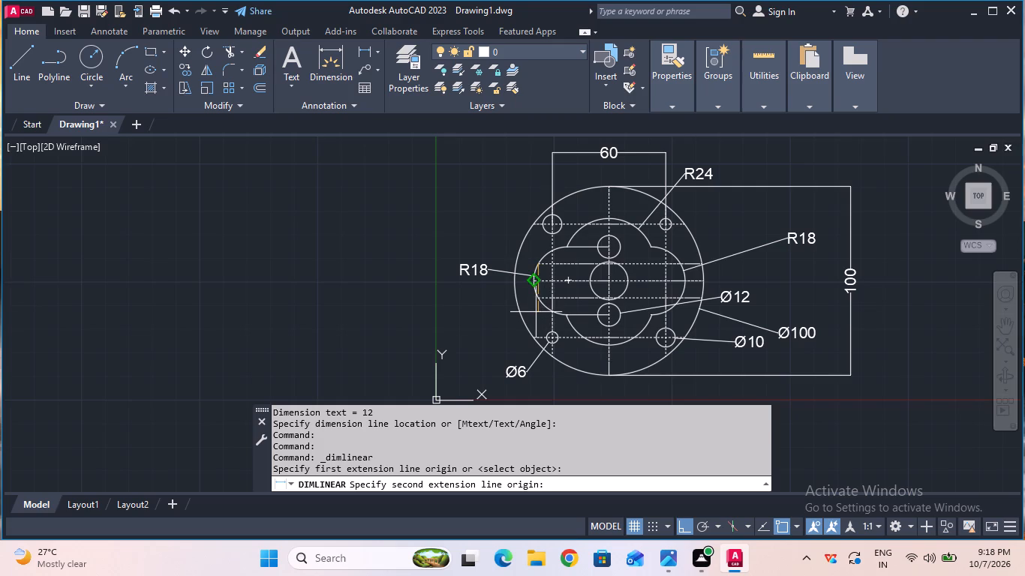
left_click(542, 299)
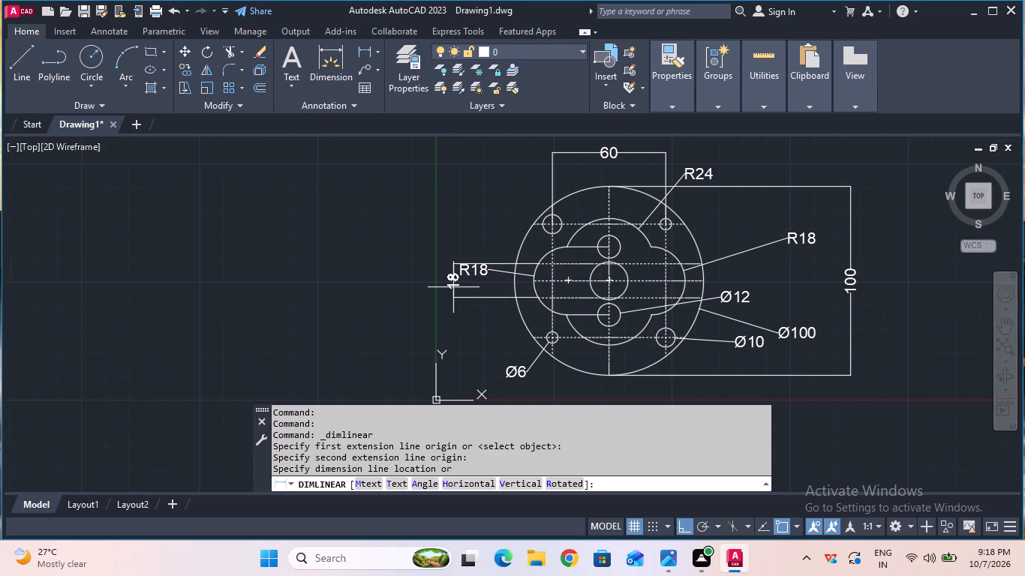
left_click(494, 286)
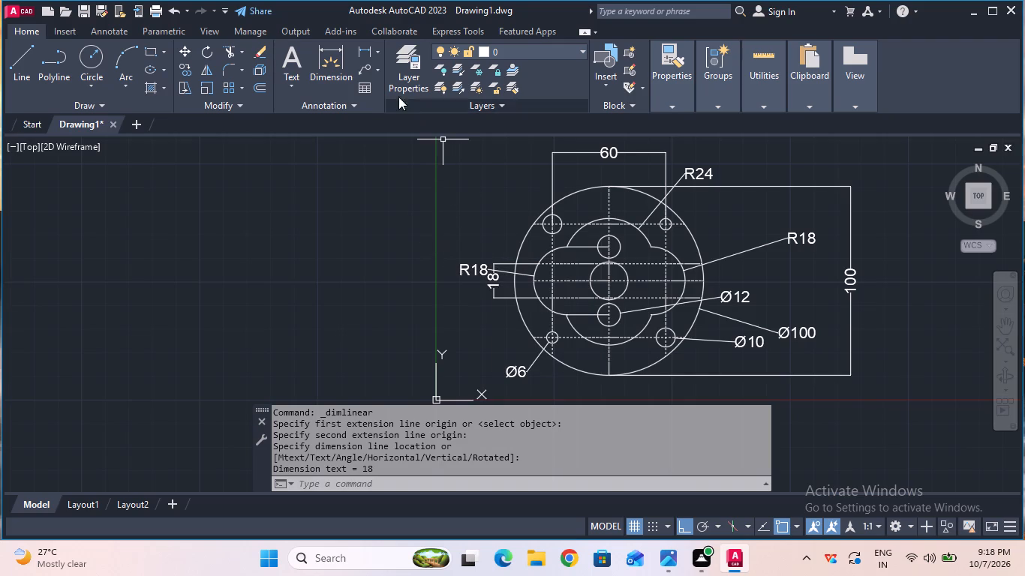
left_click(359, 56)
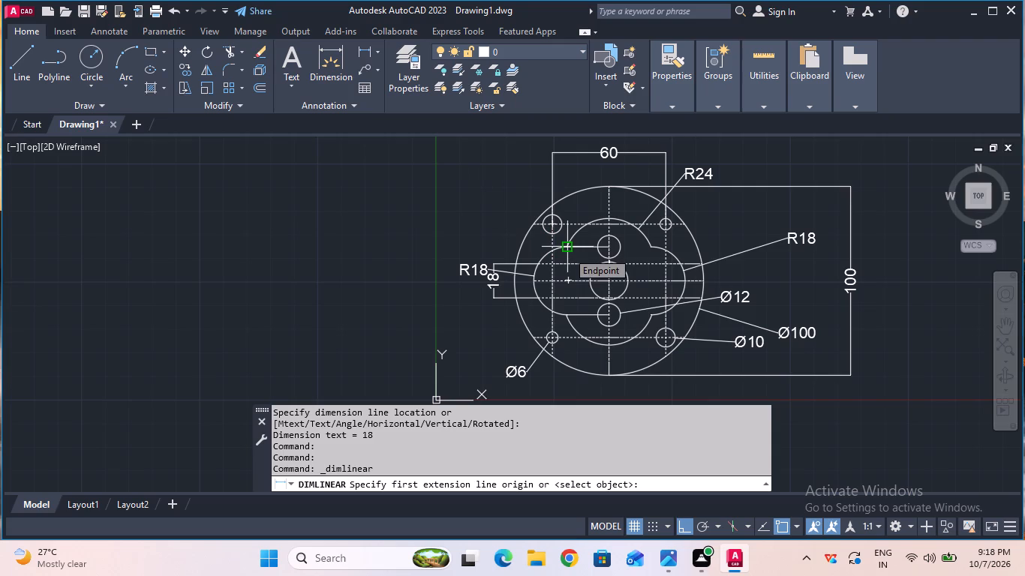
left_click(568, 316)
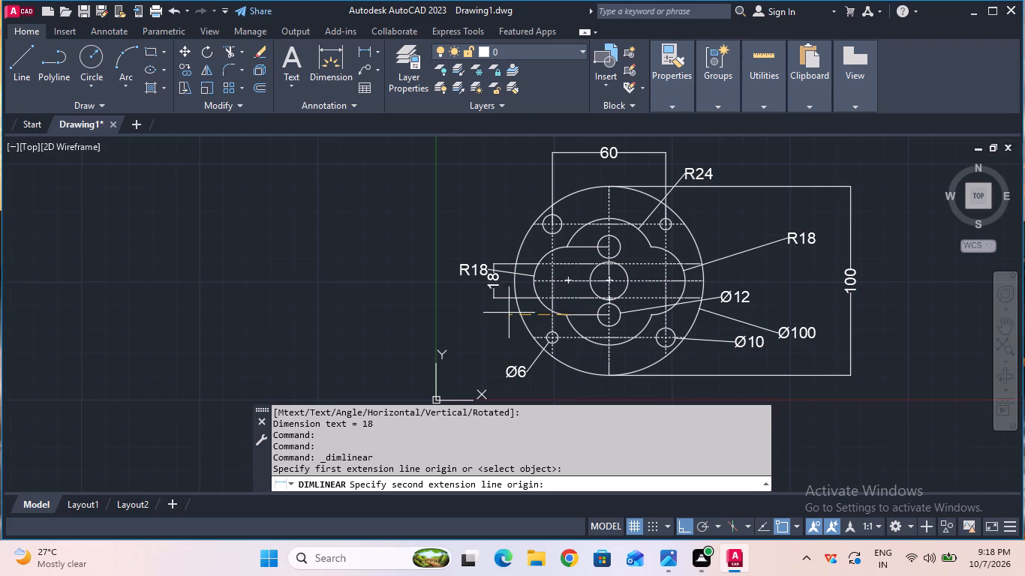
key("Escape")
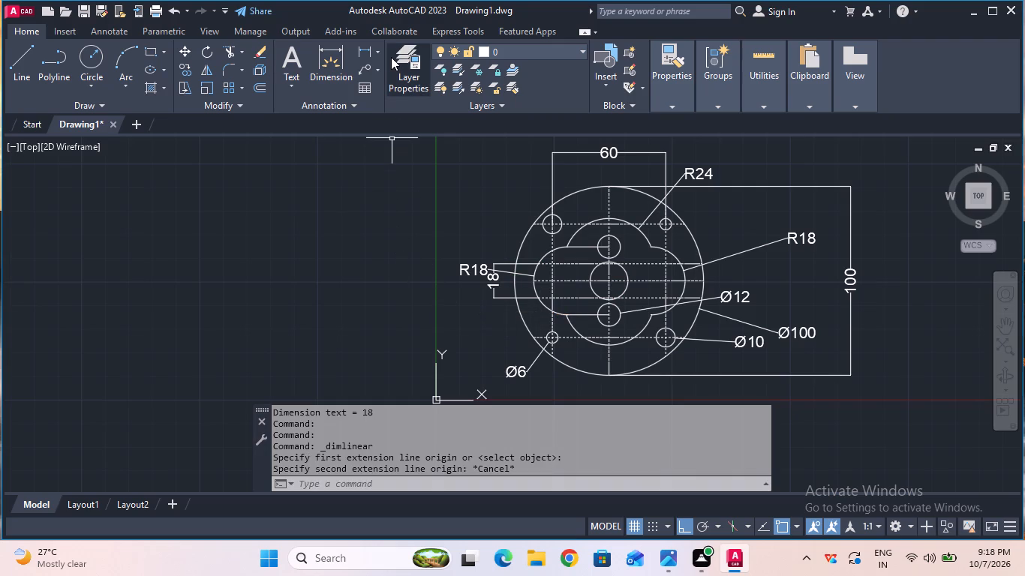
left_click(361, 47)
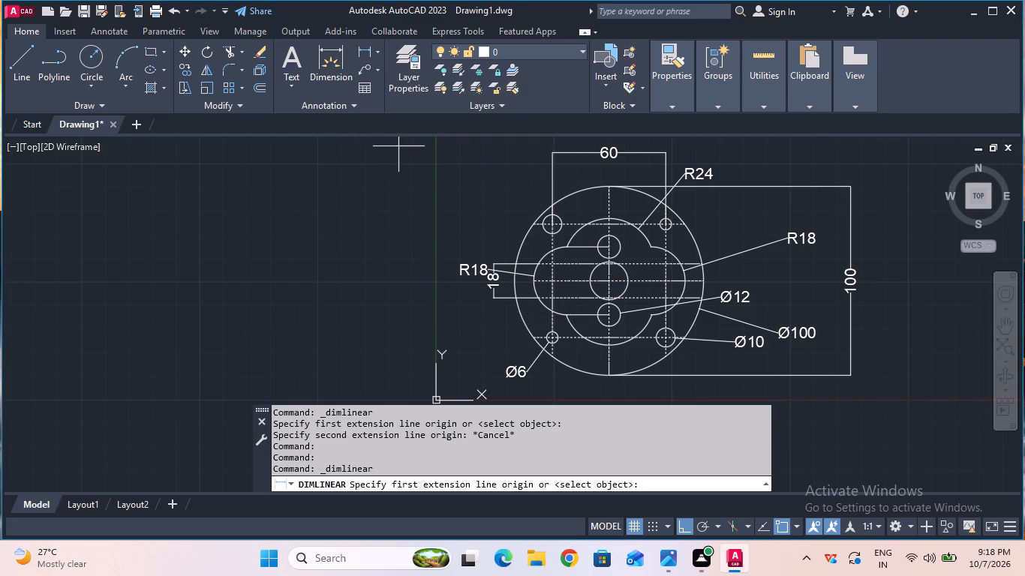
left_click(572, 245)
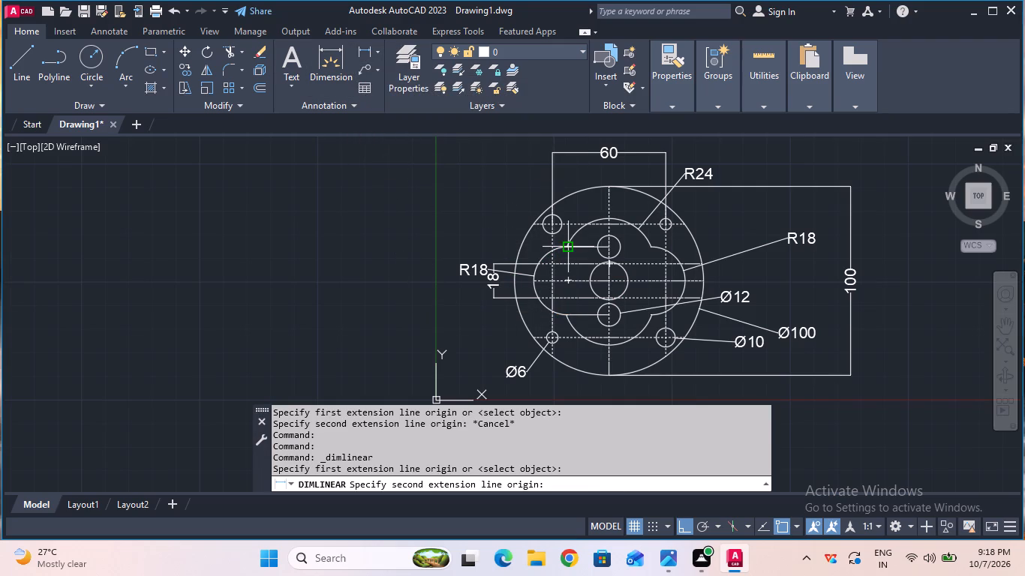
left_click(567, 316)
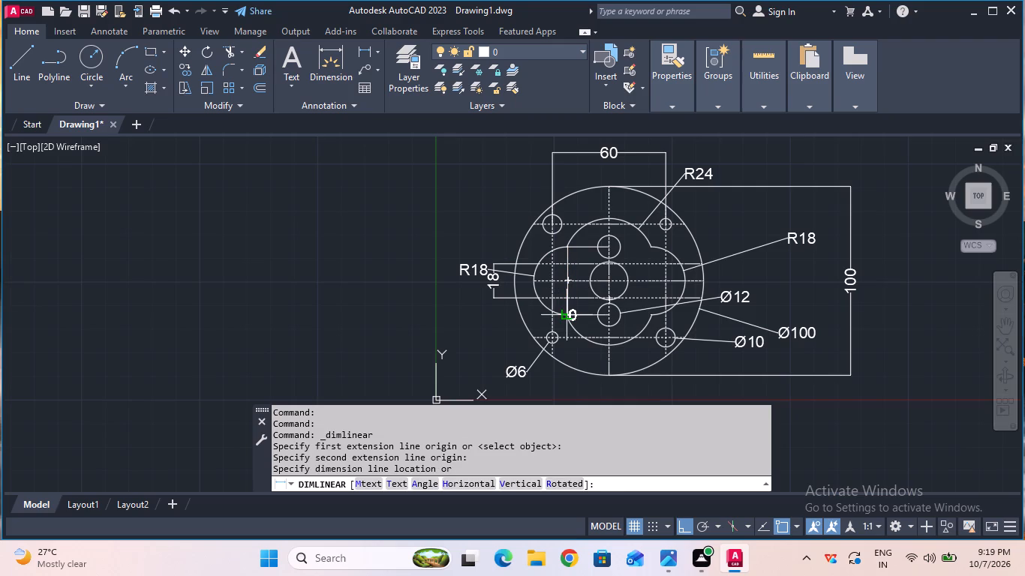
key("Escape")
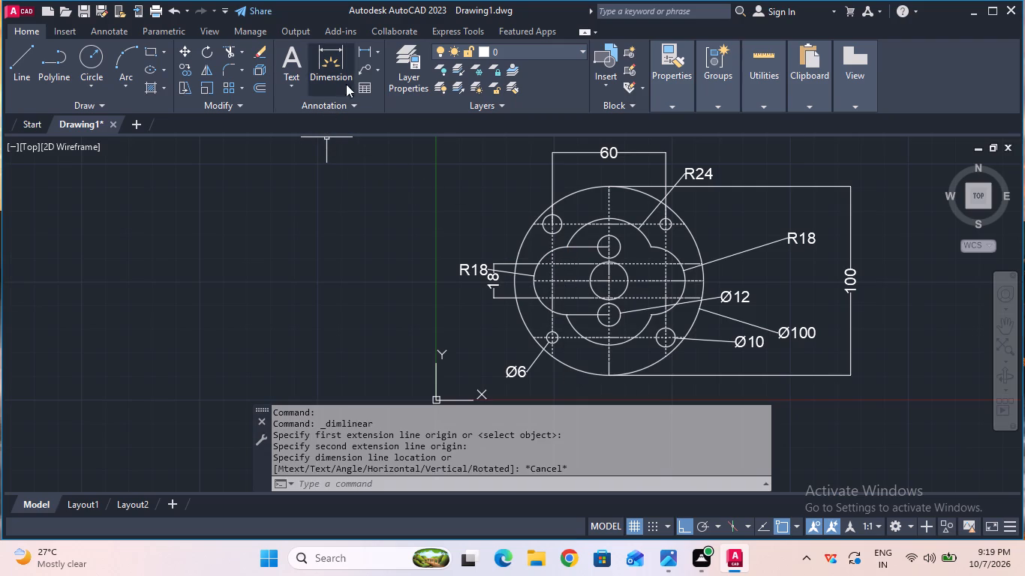
Add a vertical linear dimension between the upper and lower ends of the outline's left R18 arc, placed left of the 18 dimension.
left_click(360, 55)
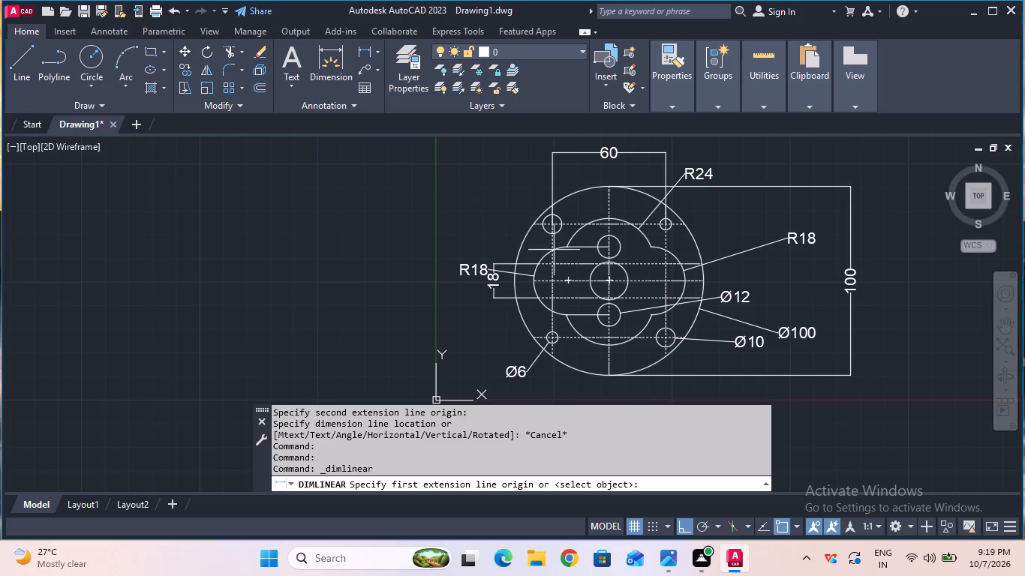
left_click(570, 246)
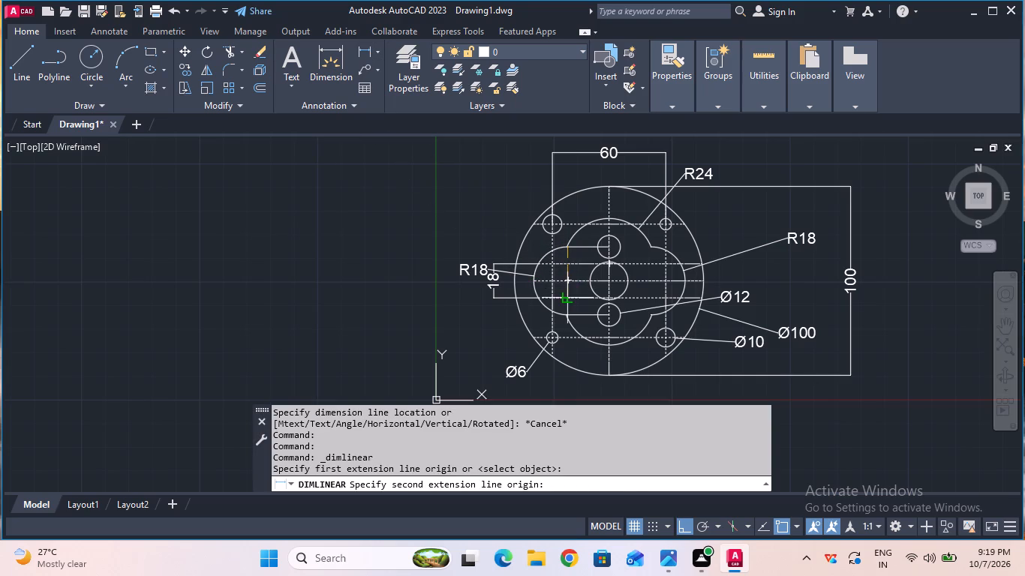
left_click(568, 312)
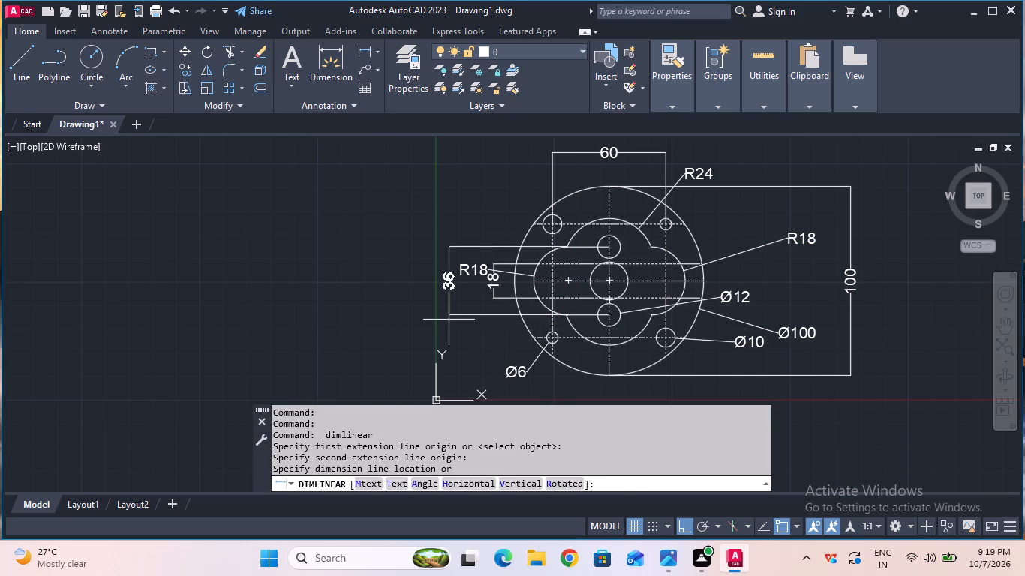
left_click(449, 319)
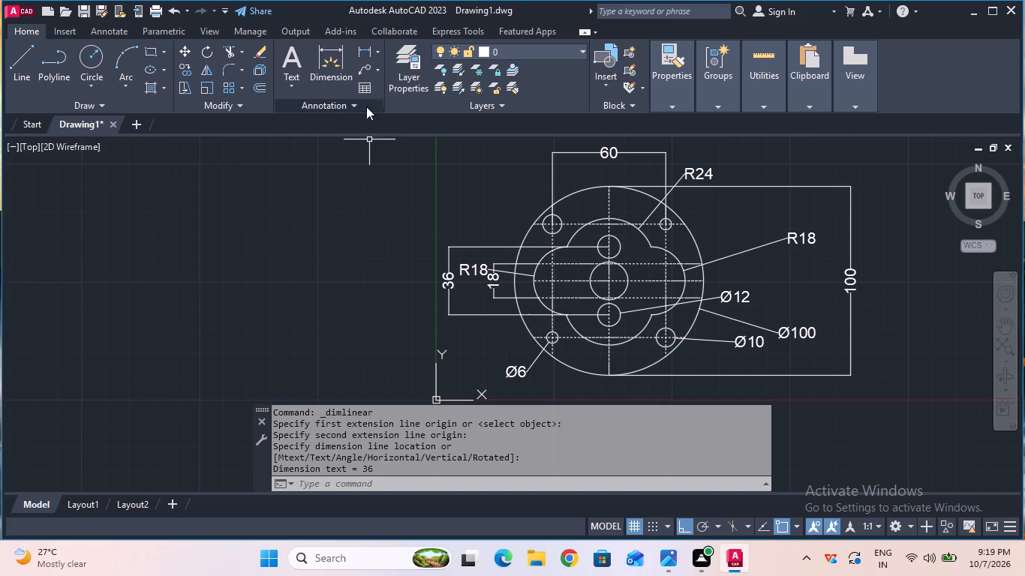
Add a vertical linear dimension between the centres of the upper-left and lower-left corner holes, placed outermost on the plate's left side.
left_click(366, 52)
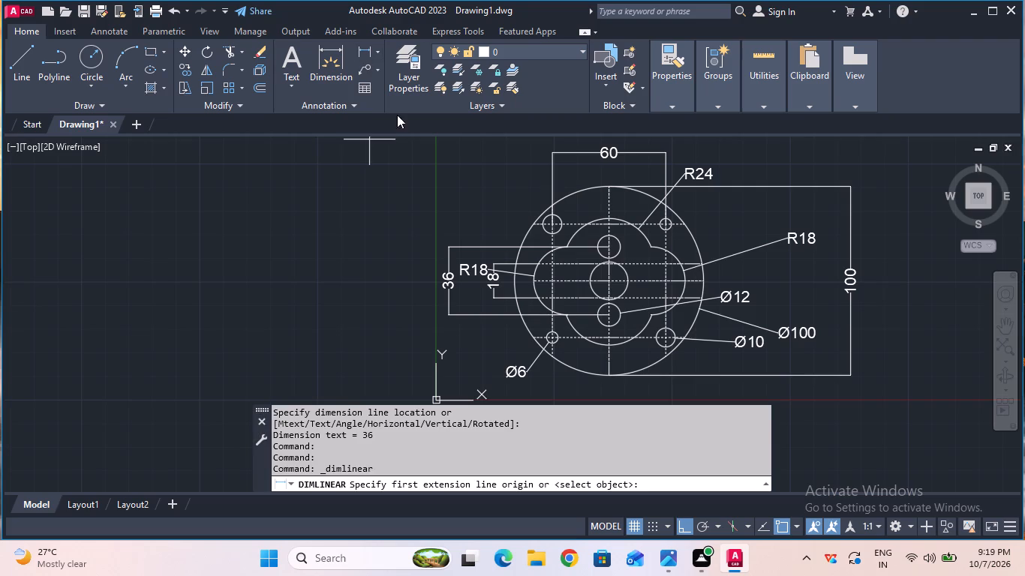
left_click(552, 222)
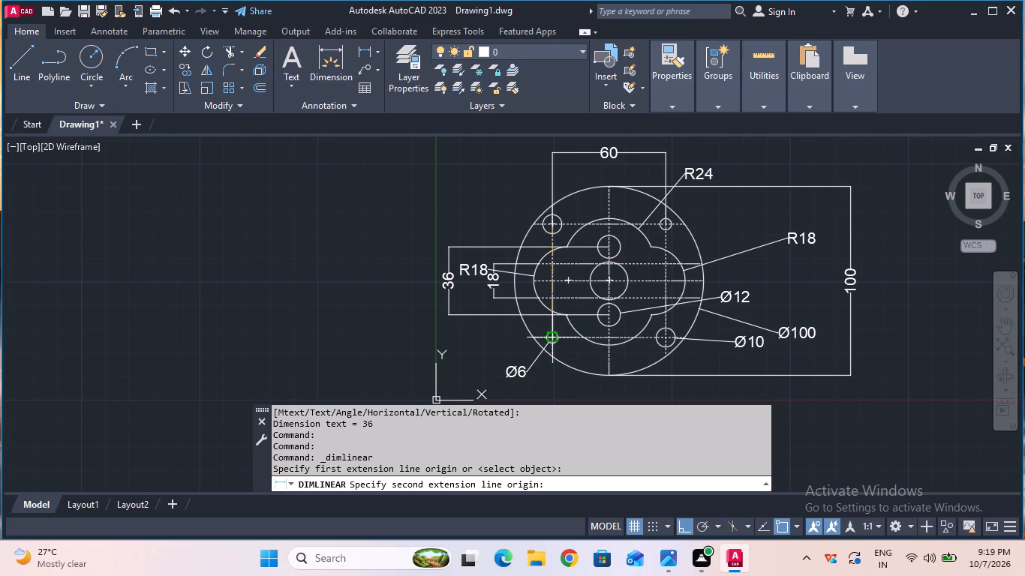
left_click(552, 338)
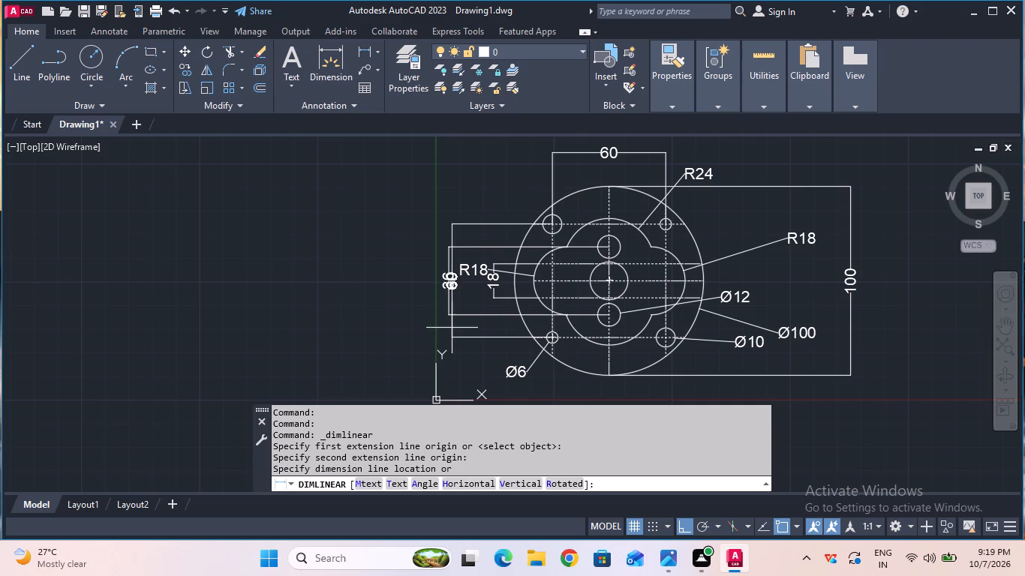
left_click(409, 328)
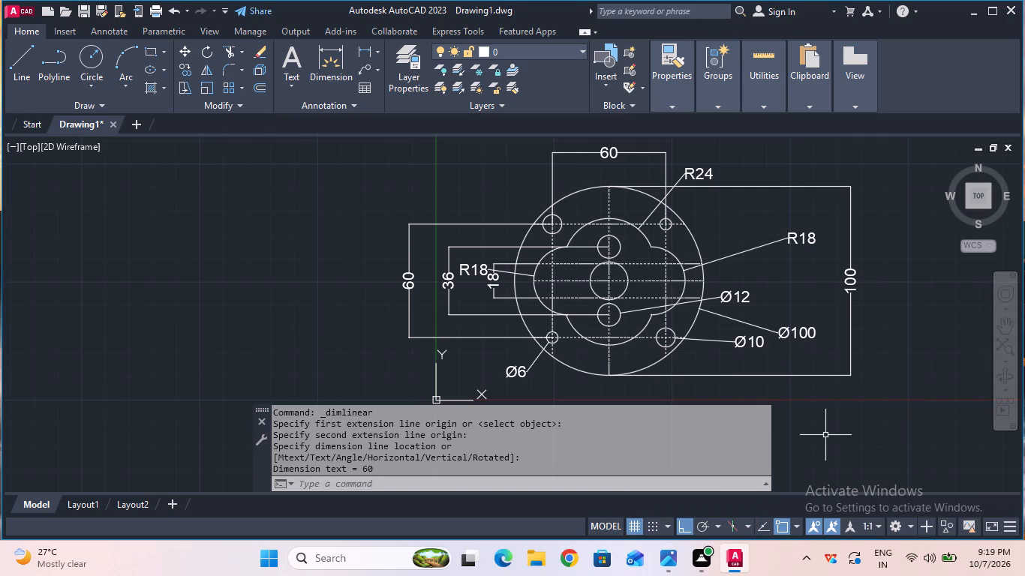
Turn off command log recording with the LOGFILEOFF command.
scroll(824, 433, "down", 1)
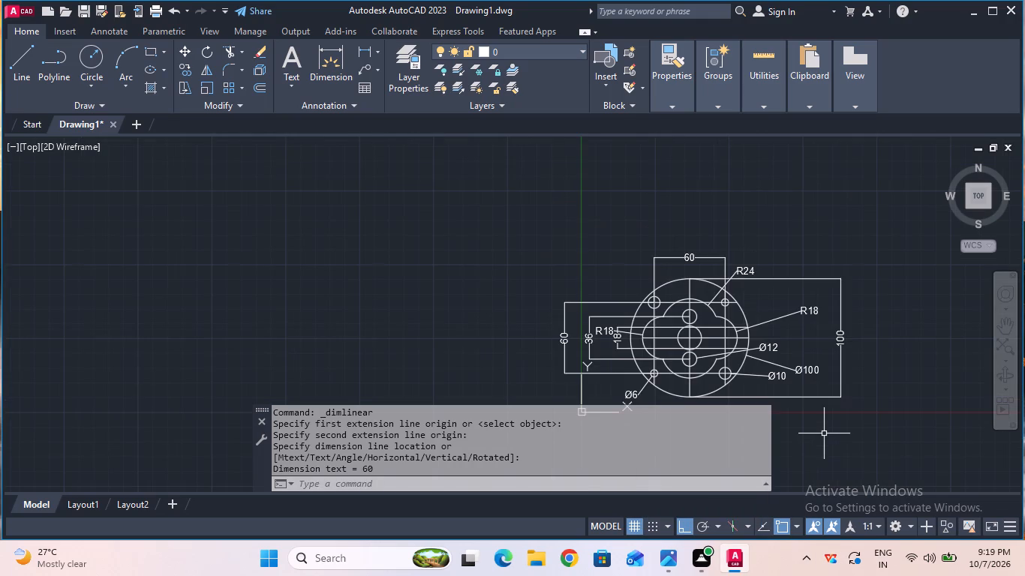
middle_click_drag(824, 433, 810, 367)
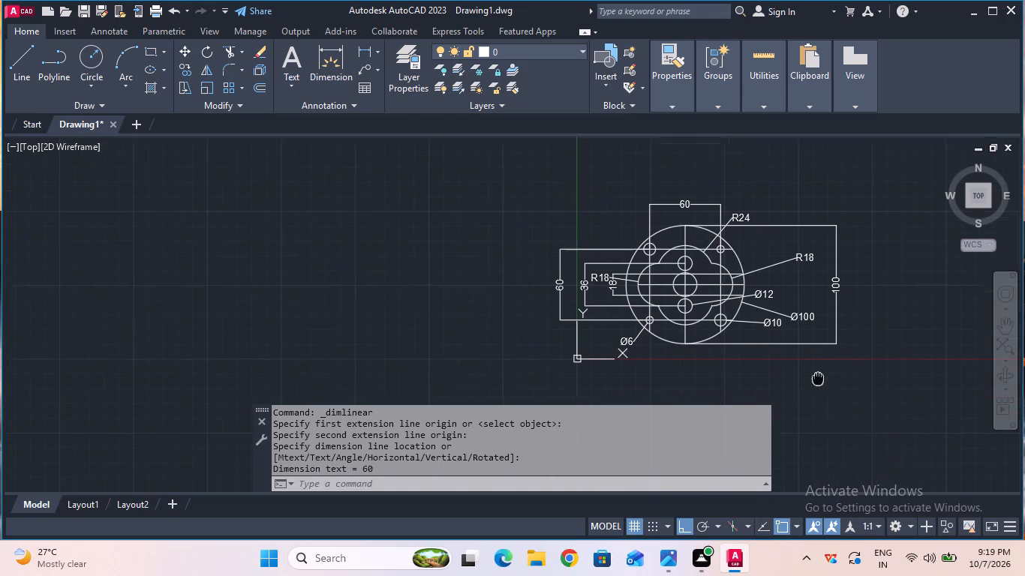
middle_click_drag(810, 367, 797, 351)
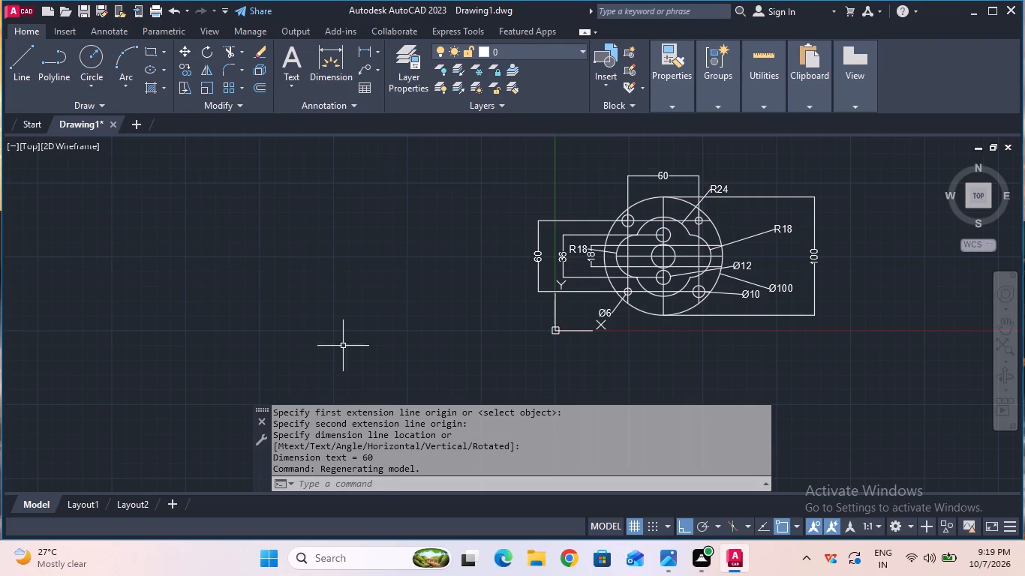
left_click(441, 478)
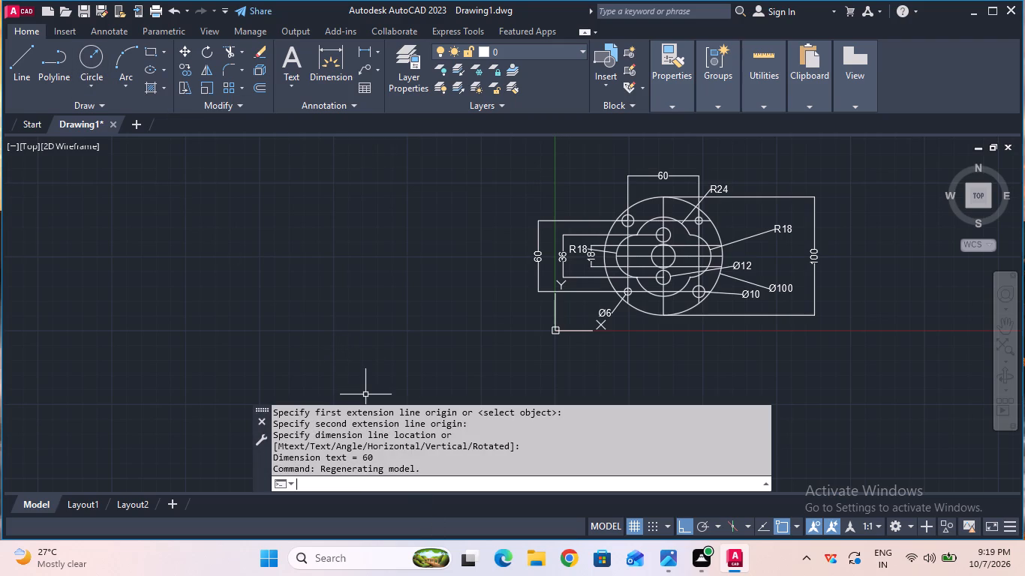
type("log")
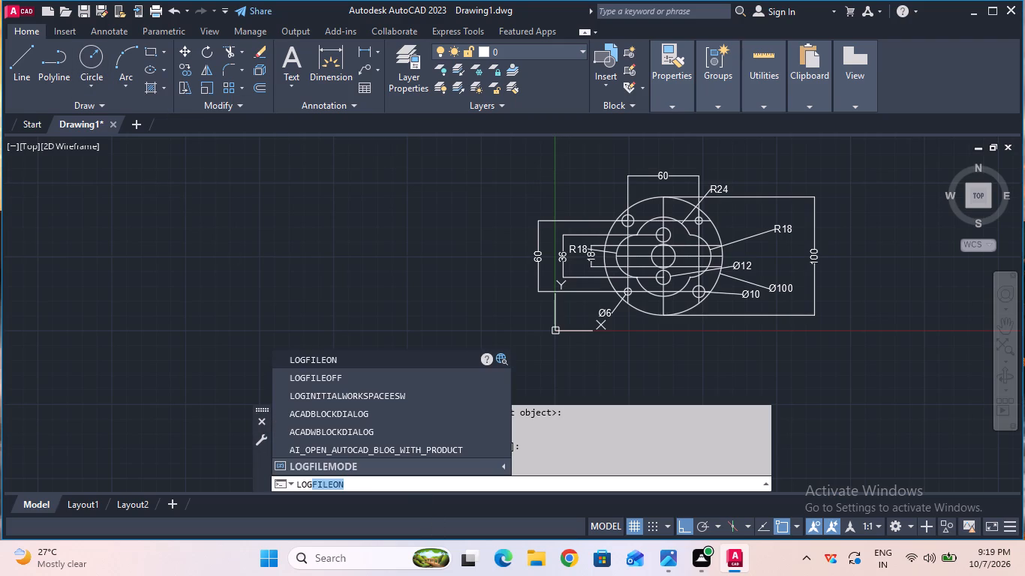
left_click(301, 385)
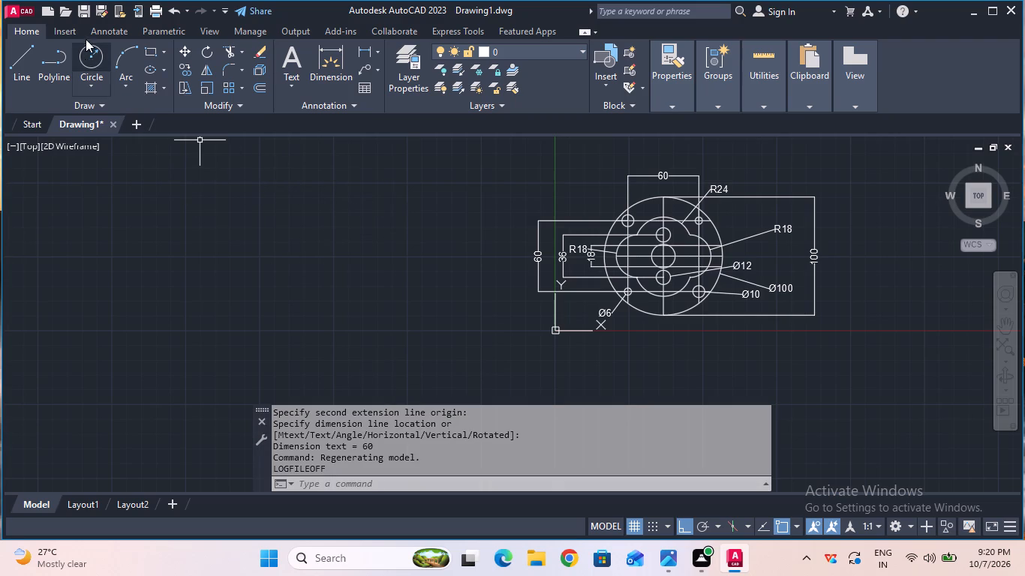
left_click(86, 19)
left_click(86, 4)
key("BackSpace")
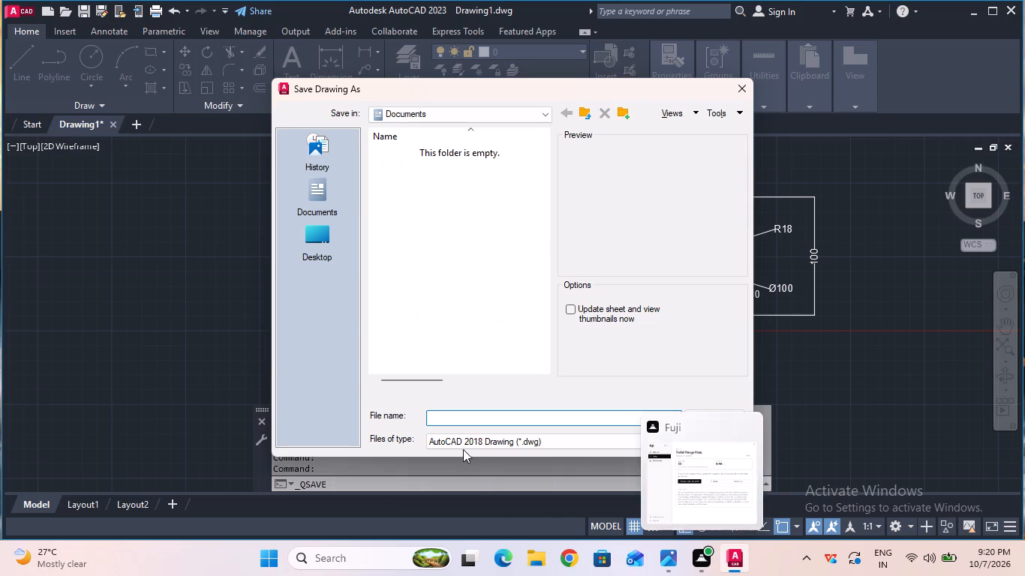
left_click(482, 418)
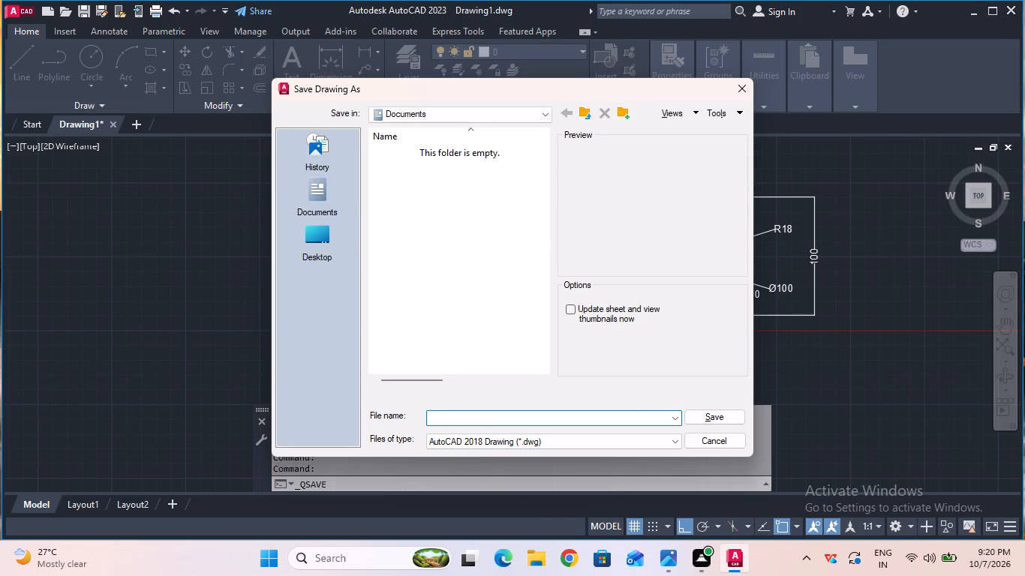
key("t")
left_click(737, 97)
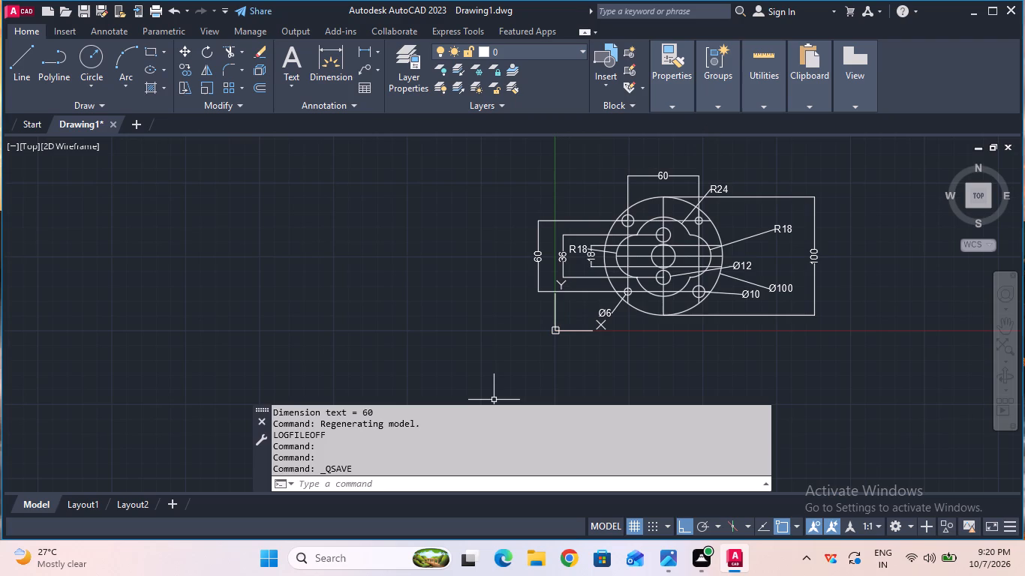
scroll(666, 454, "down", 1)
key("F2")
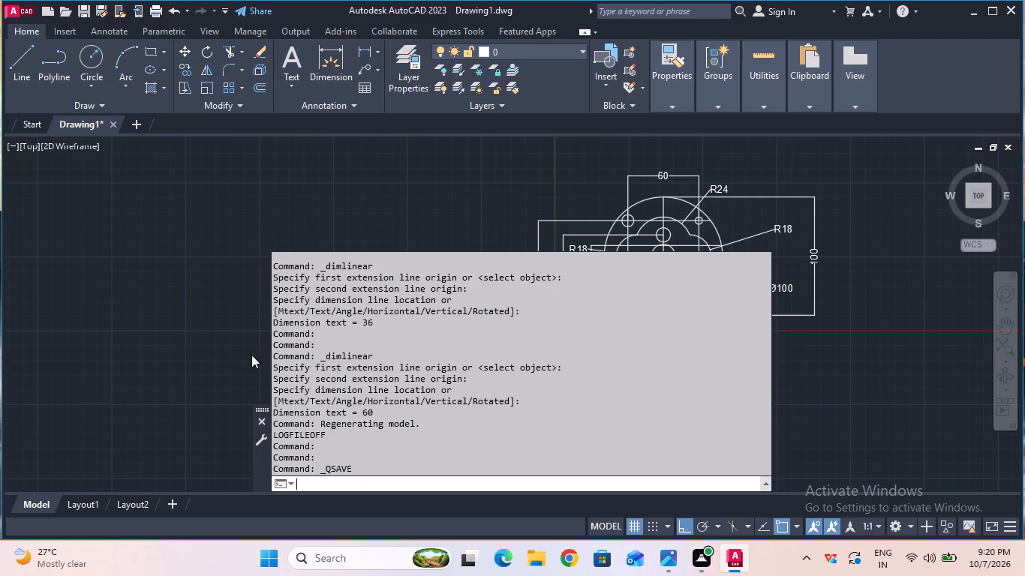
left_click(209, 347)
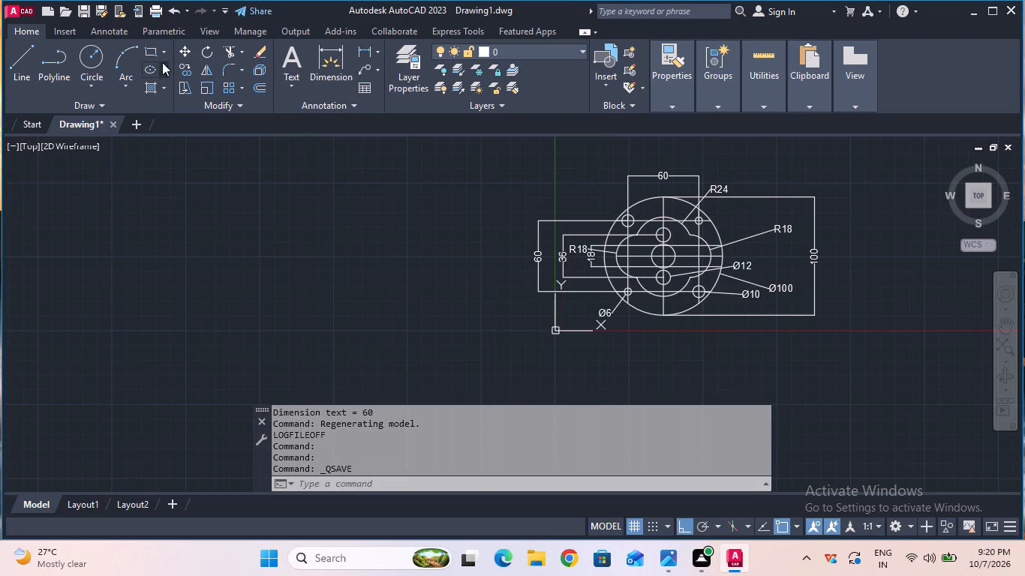
Save the drawing in the Documents folder as Trefoil Flange Plate, in AutoCAD 2018 Drawing format.
left_click(87, 9)
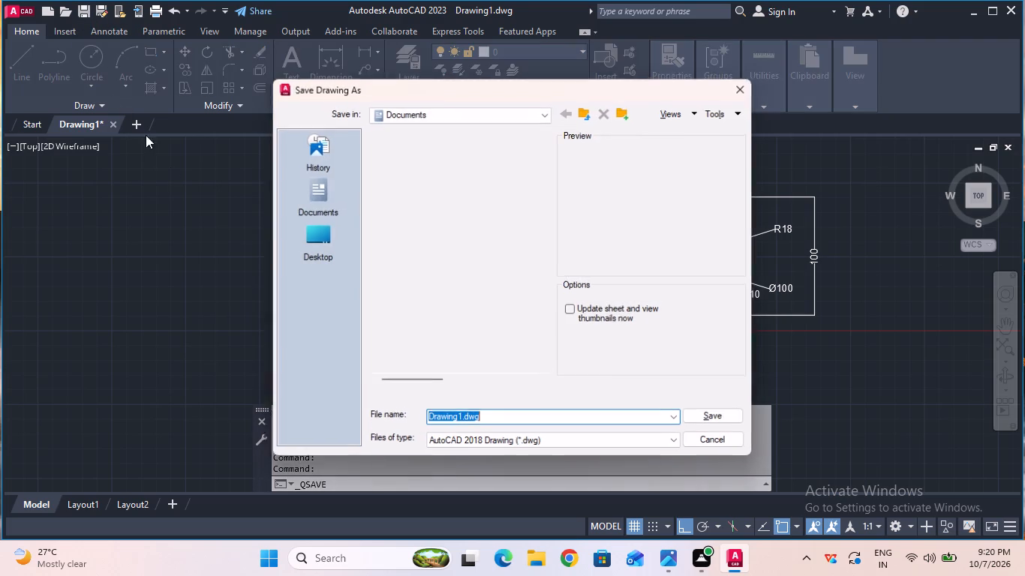
key("BackSpace")
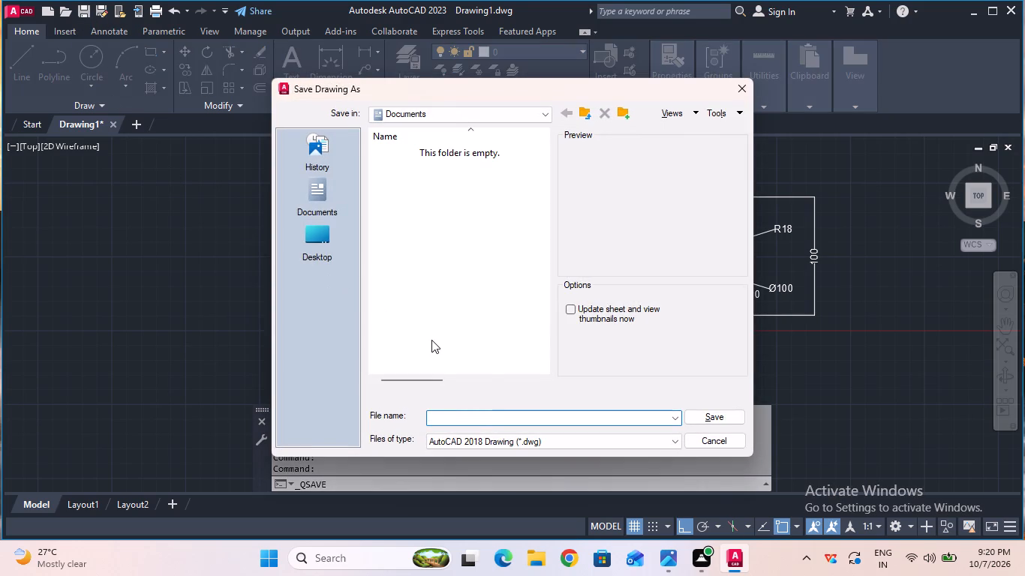
key("t")
type("re")
type("foil")
key("space")
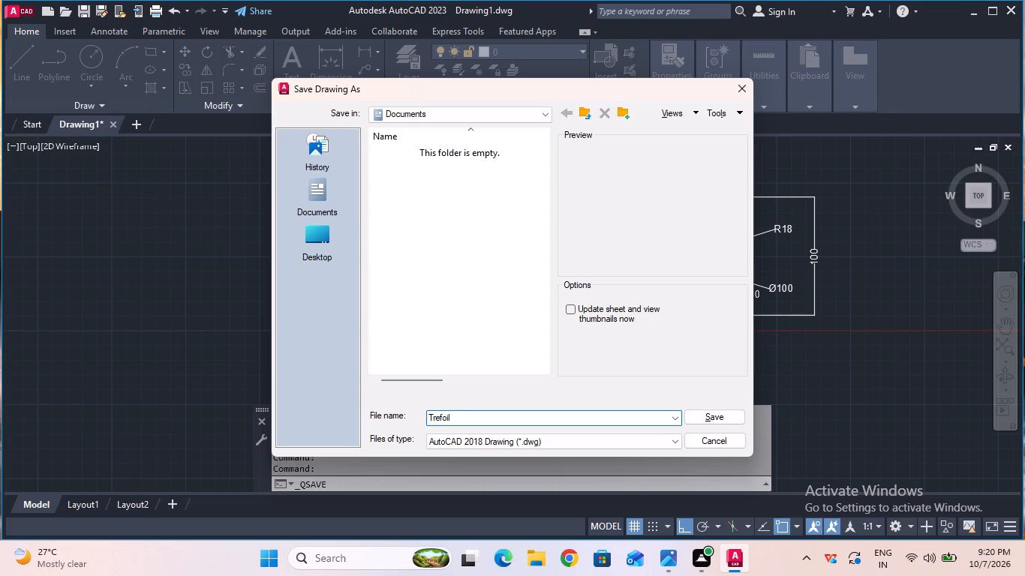
key("f")
type("lange")
key("space")
key("p")
type("late")
left_click(699, 416)
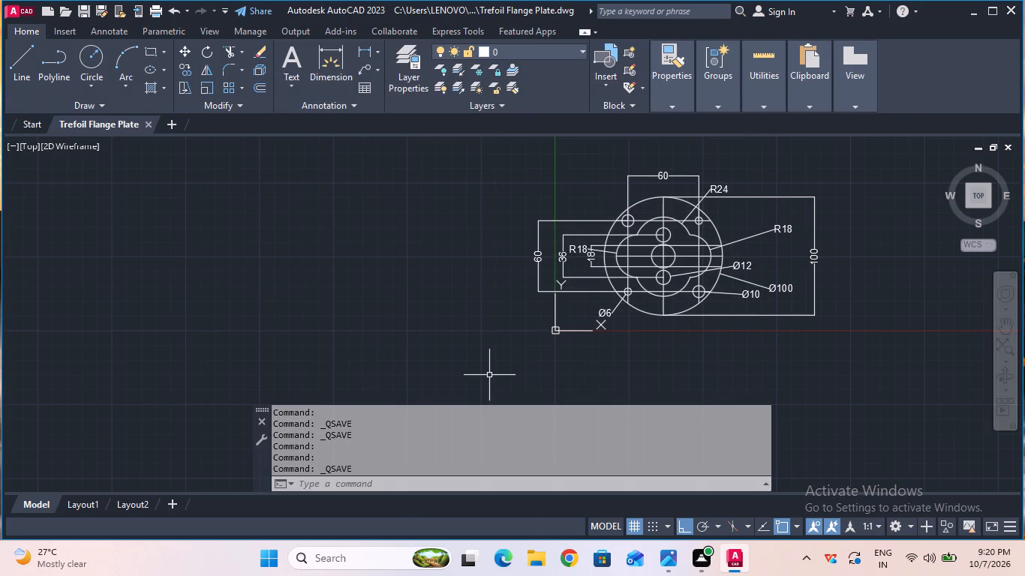
Set up a model plot on ISO A4 (297.00 x 210.00 MM) paper with the plot centred.
left_click(156, 7)
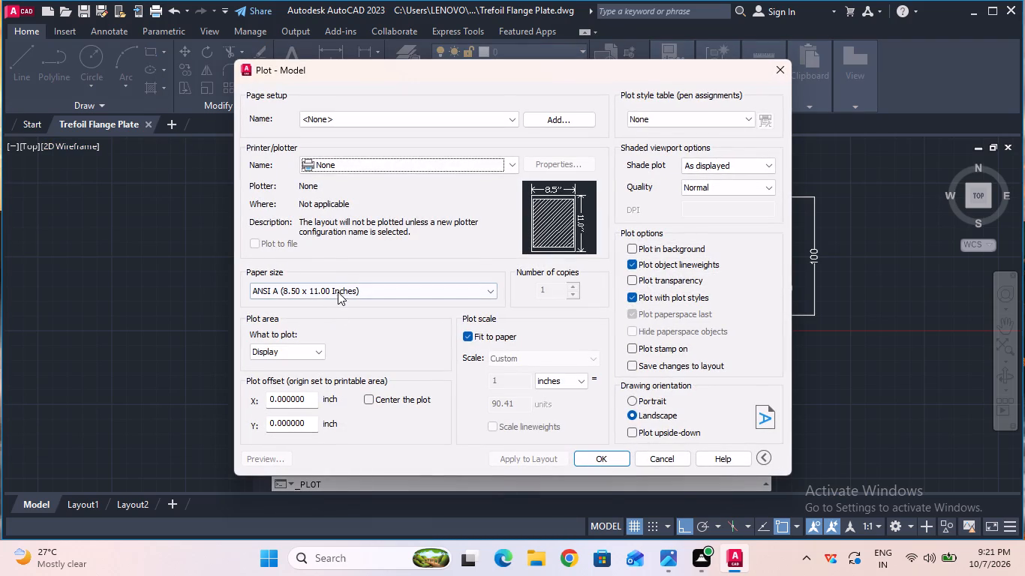
left_click(338, 291)
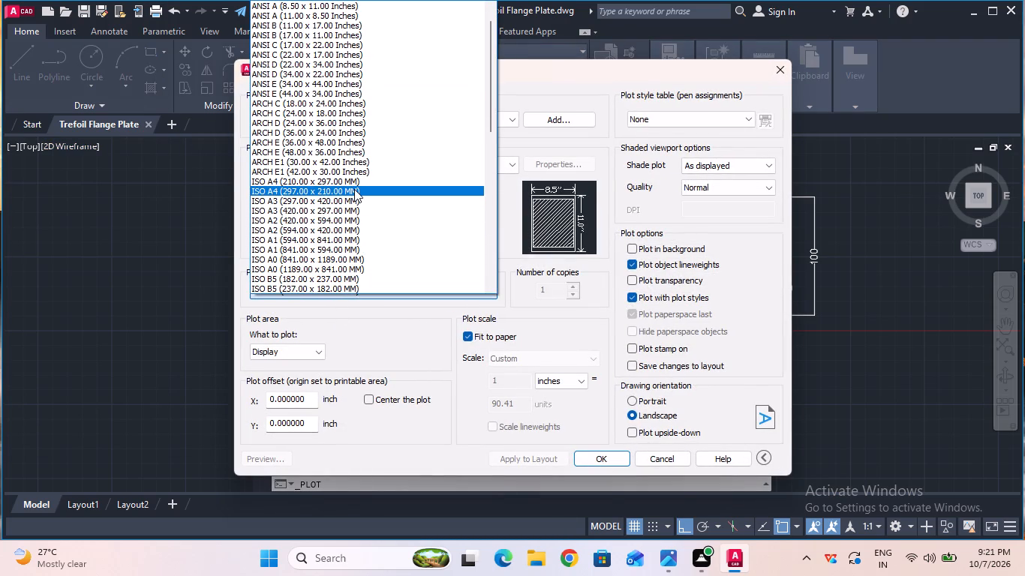
double_click(354, 189)
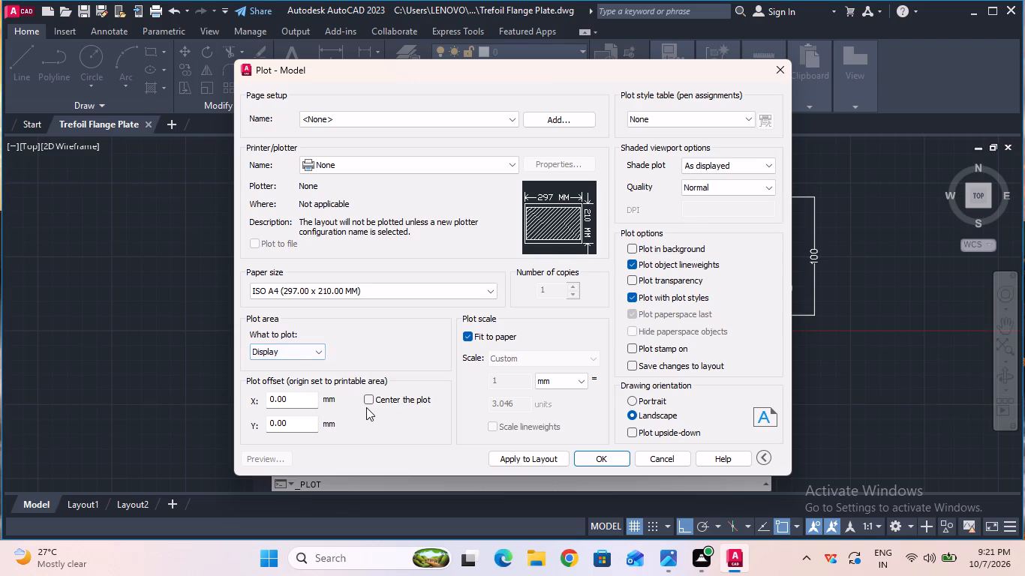
left_click(366, 407)
left_click(371, 393)
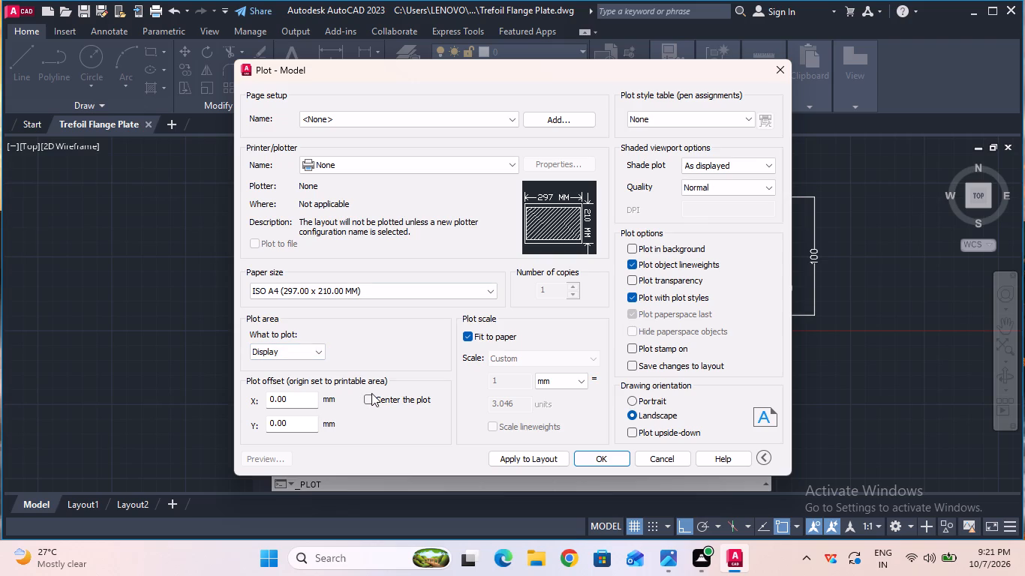
left_click(371, 399)
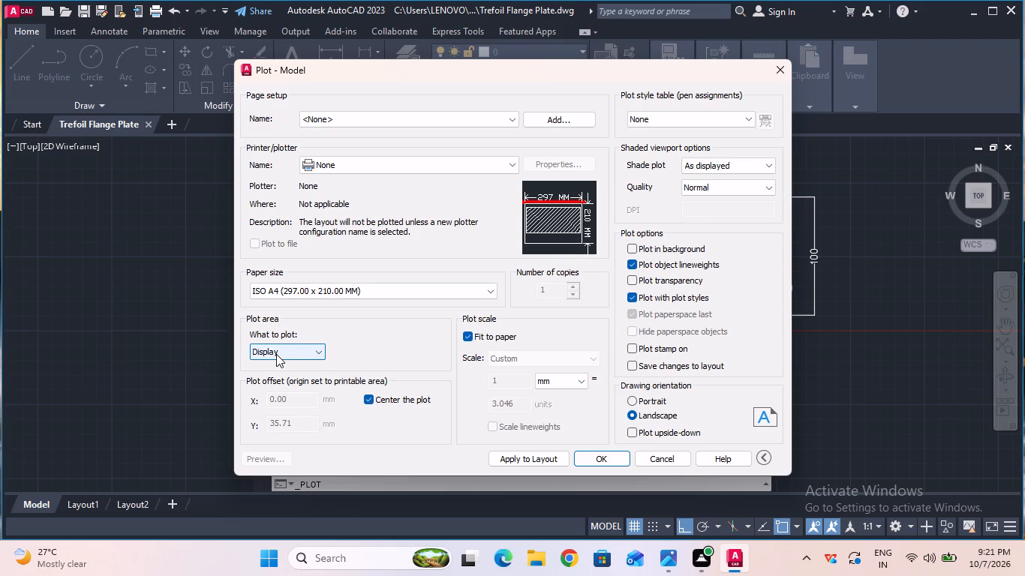
Set the plot area to a window enclosing the whole flange plate and all its dimensions.
left_click(276, 354)
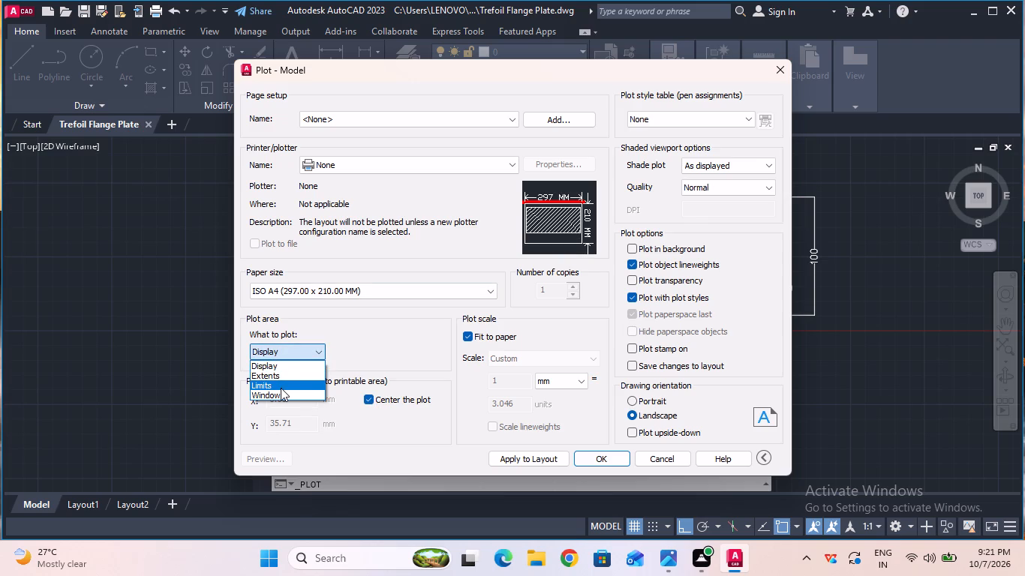
left_click(280, 400)
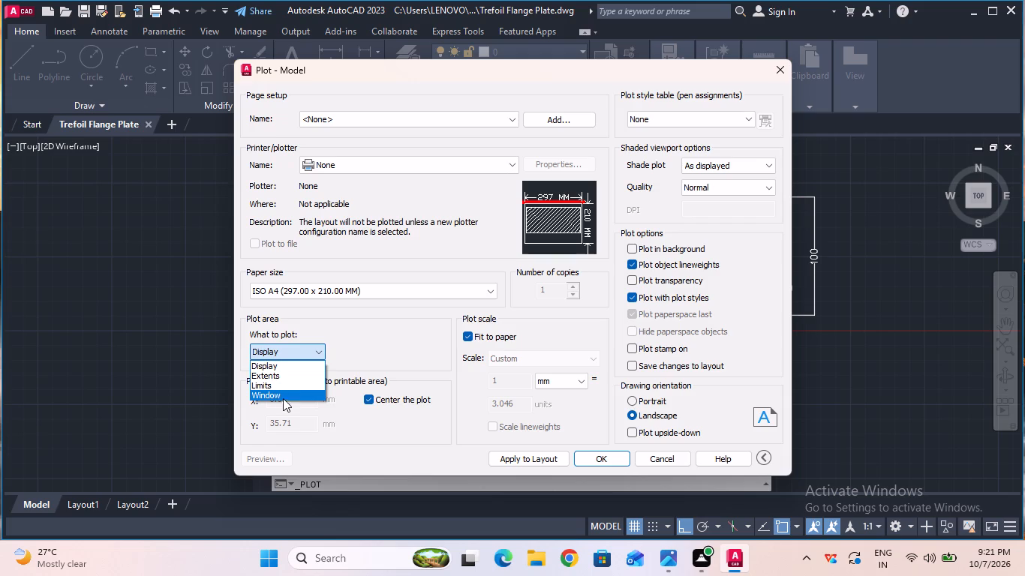
left_click(290, 391)
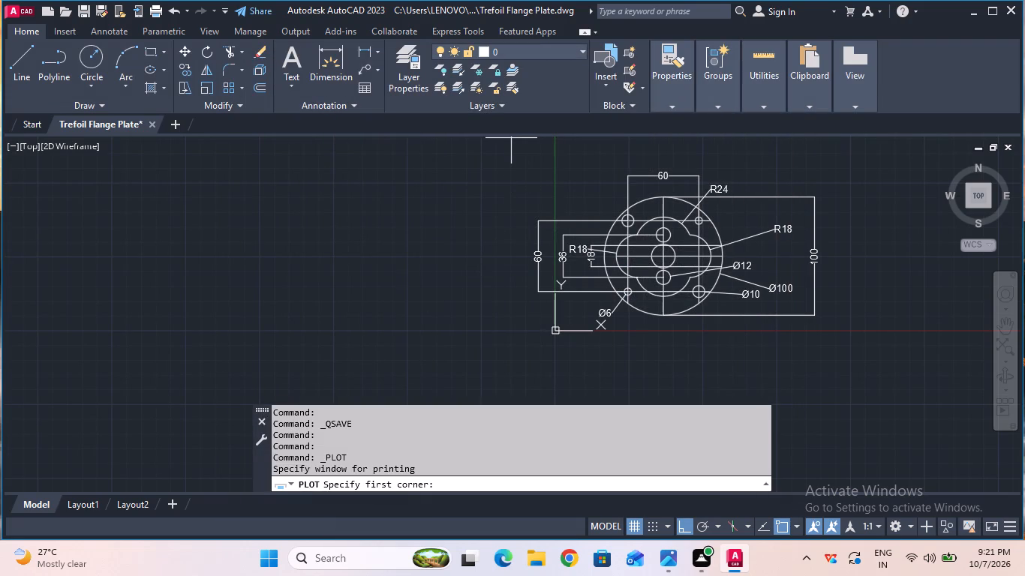
left_click(511, 133)
left_click(517, 157)
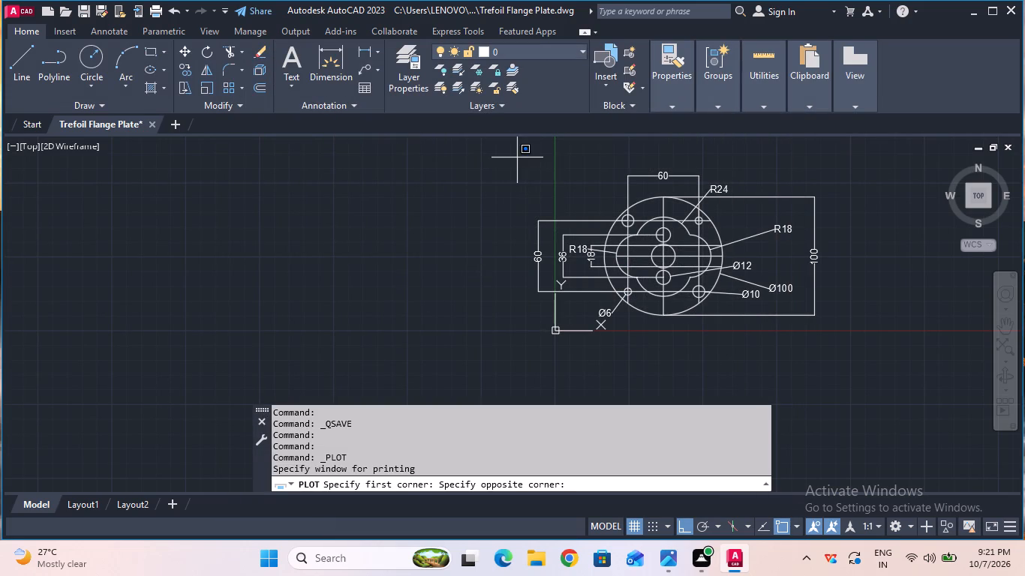
left_click(847, 369)
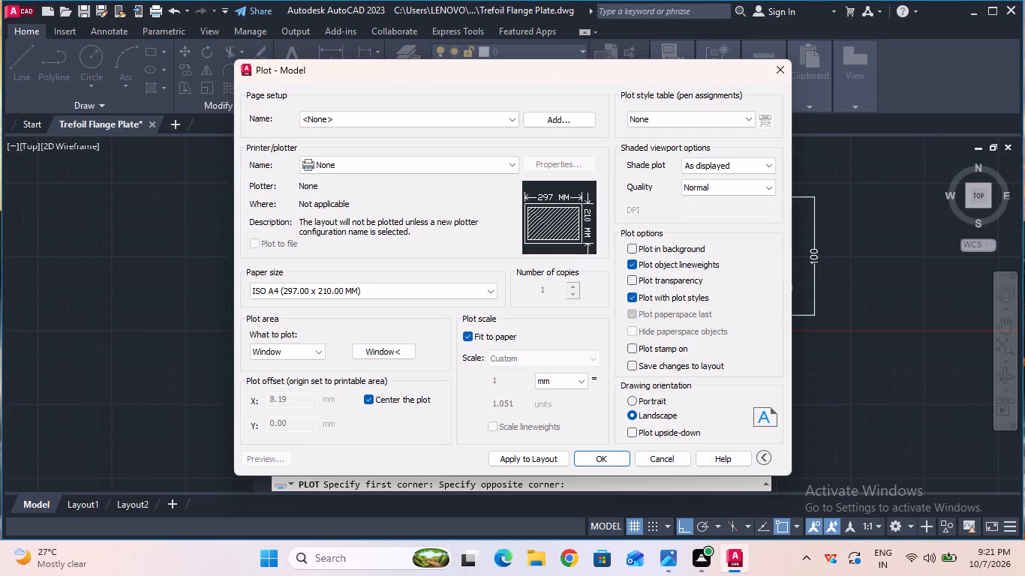
Plot with DWG To PDF.pc3 to Trefoil Flange Plate-Model.pdf in the Documents folder, and close the resulting PDF.
left_click(499, 160)
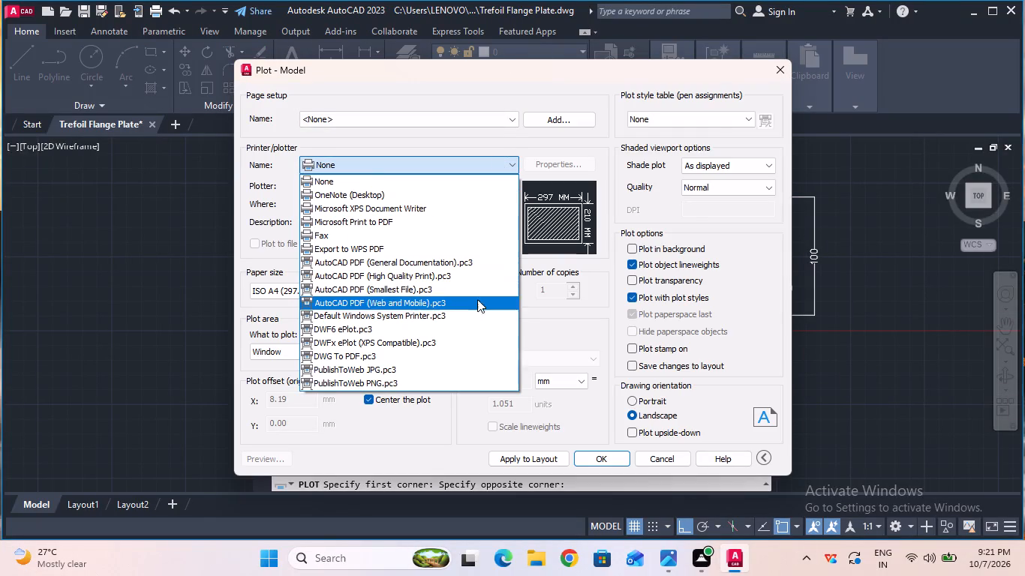
left_click(463, 354)
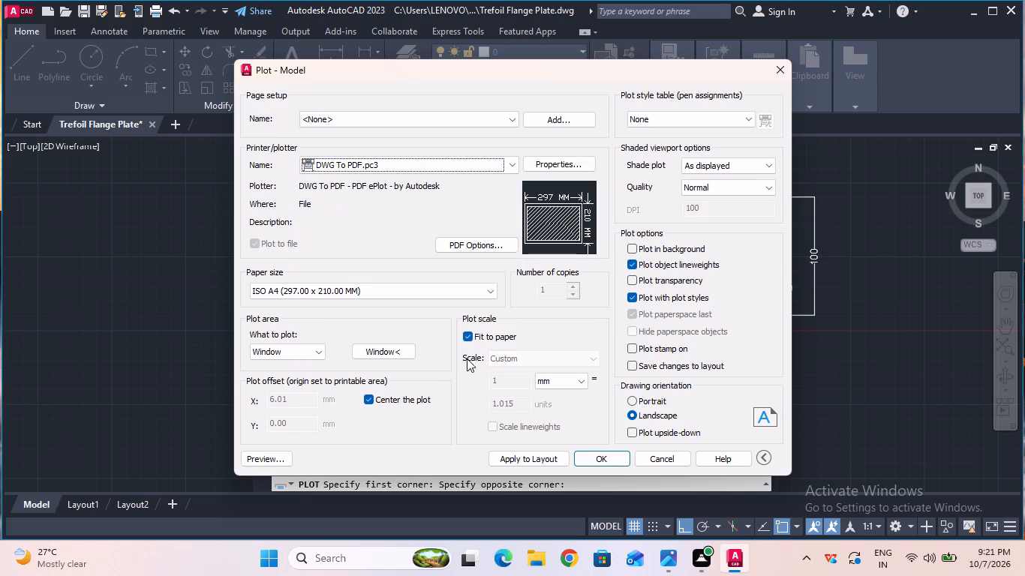
left_click(588, 456)
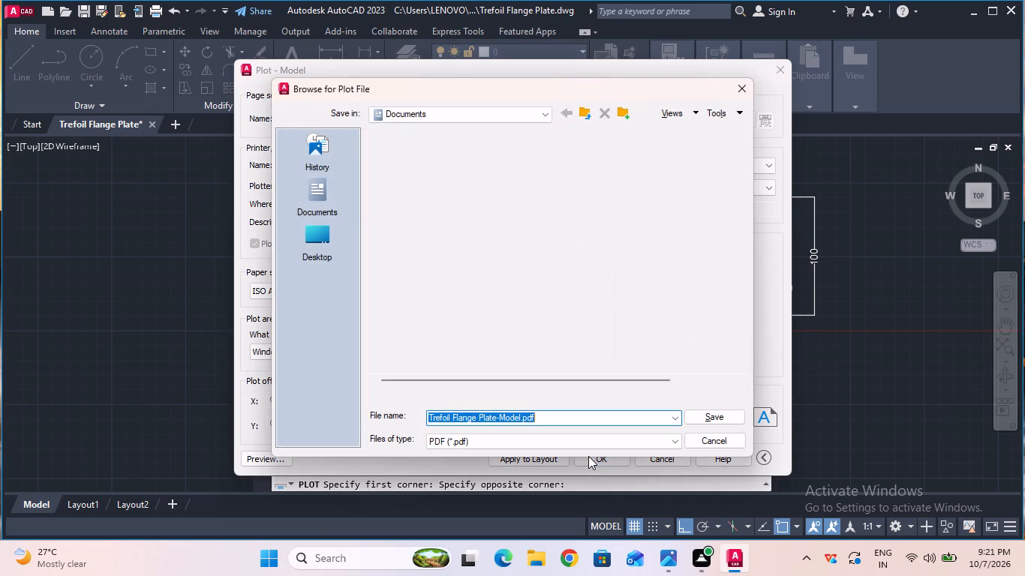
left_click(701, 417)
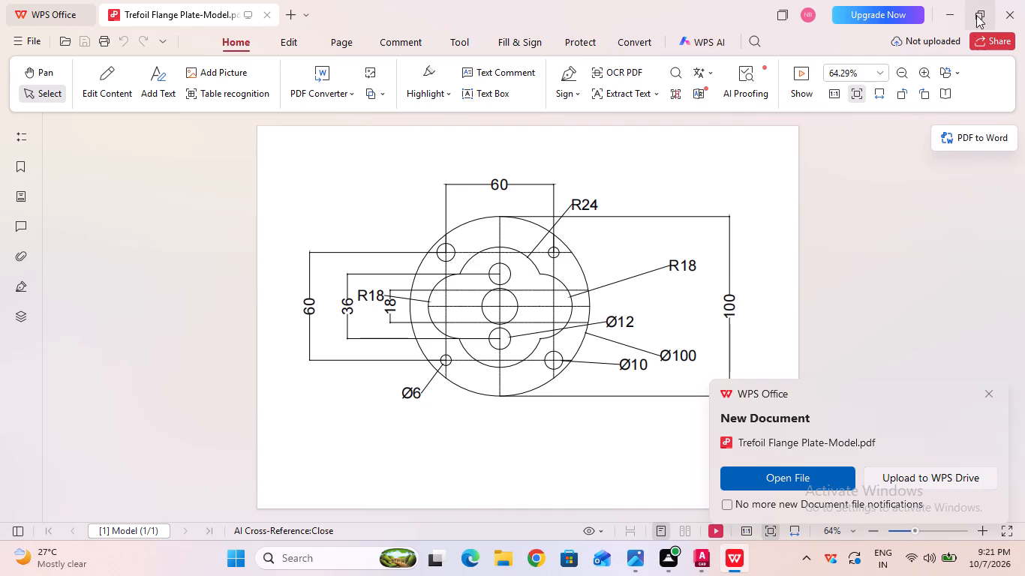
left_click(1000, 19)
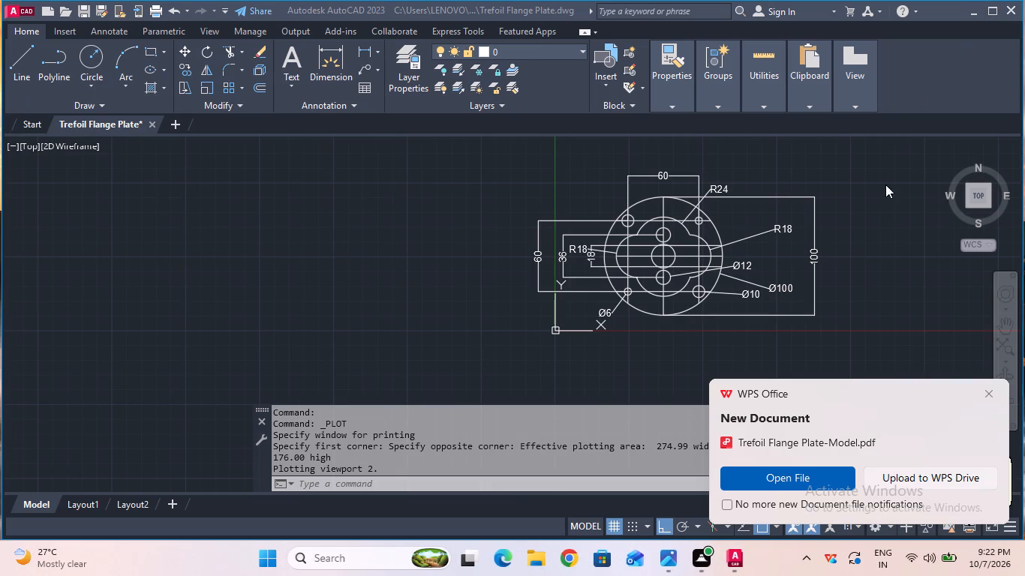
Exit AutoCAD, saving the changes to Trefoil Flange Plate.dwg.
left_click(1016, 13)
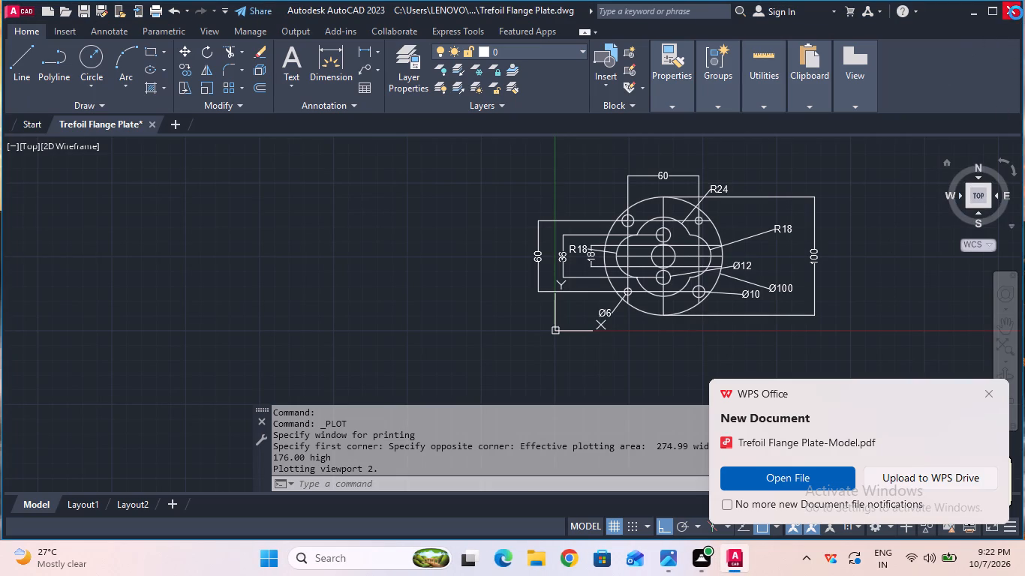
left_click(485, 303)
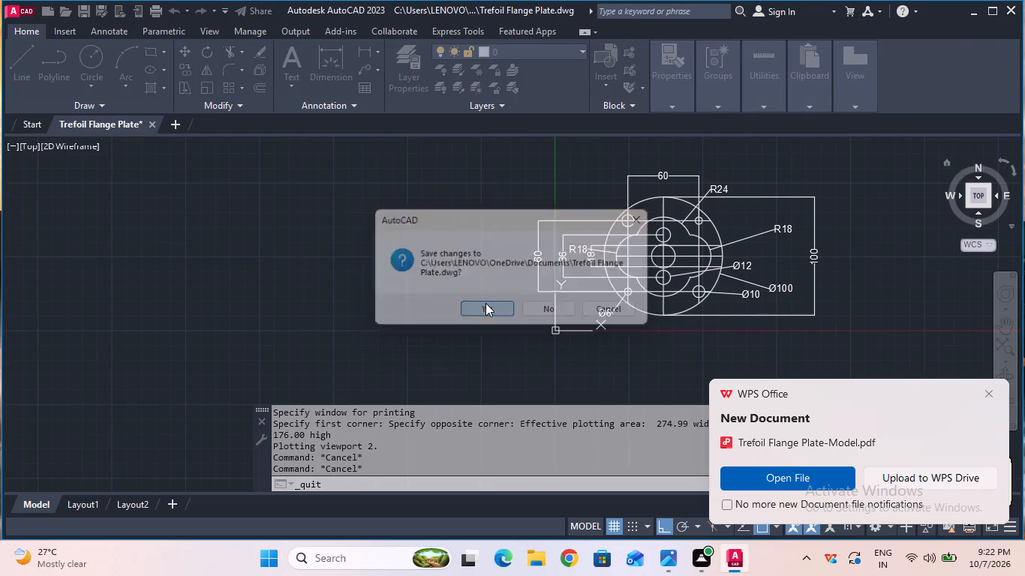